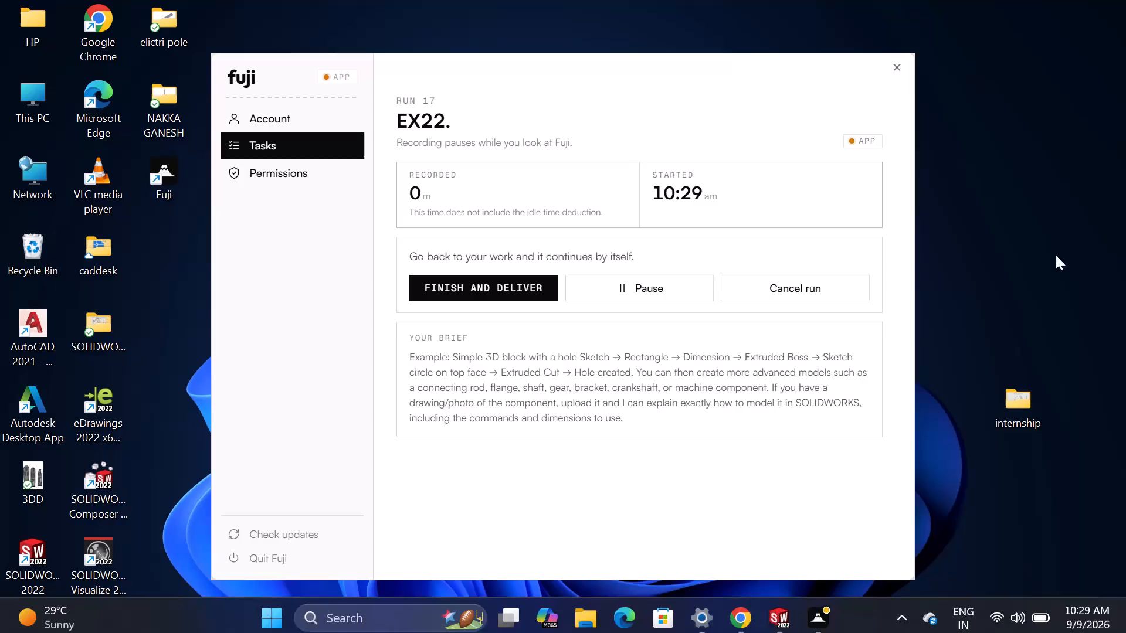
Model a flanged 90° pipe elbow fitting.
Try to launch SOLIDWORKS 2022 from the desktop.
left_click(1097, 251)
left_click(1077, 256)
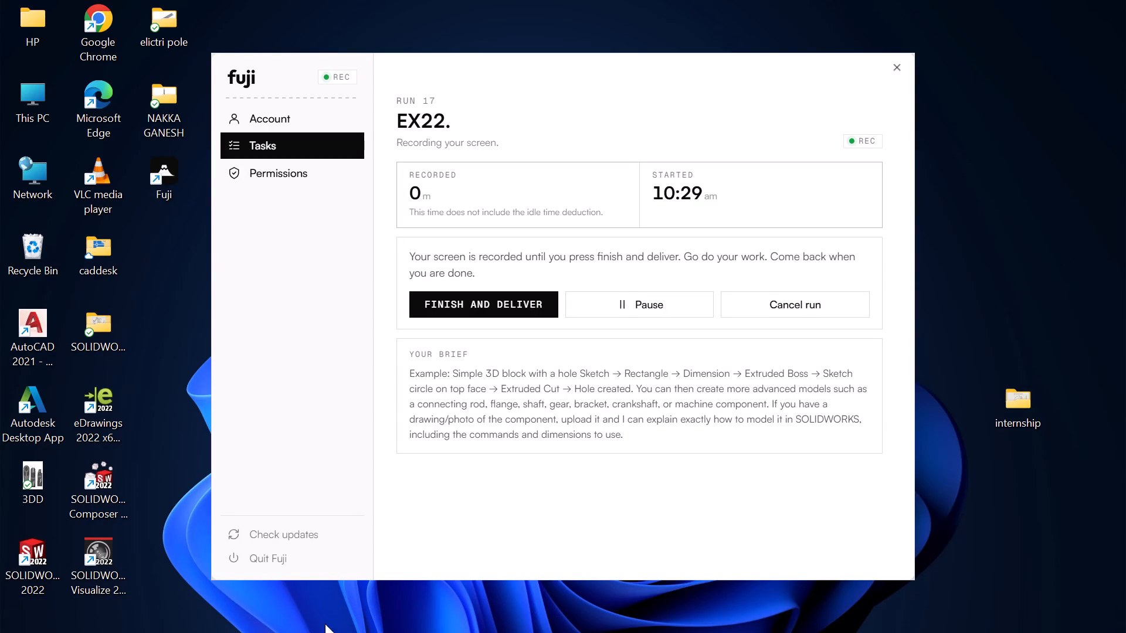
left_click(21, 553)
double_click(21, 553)
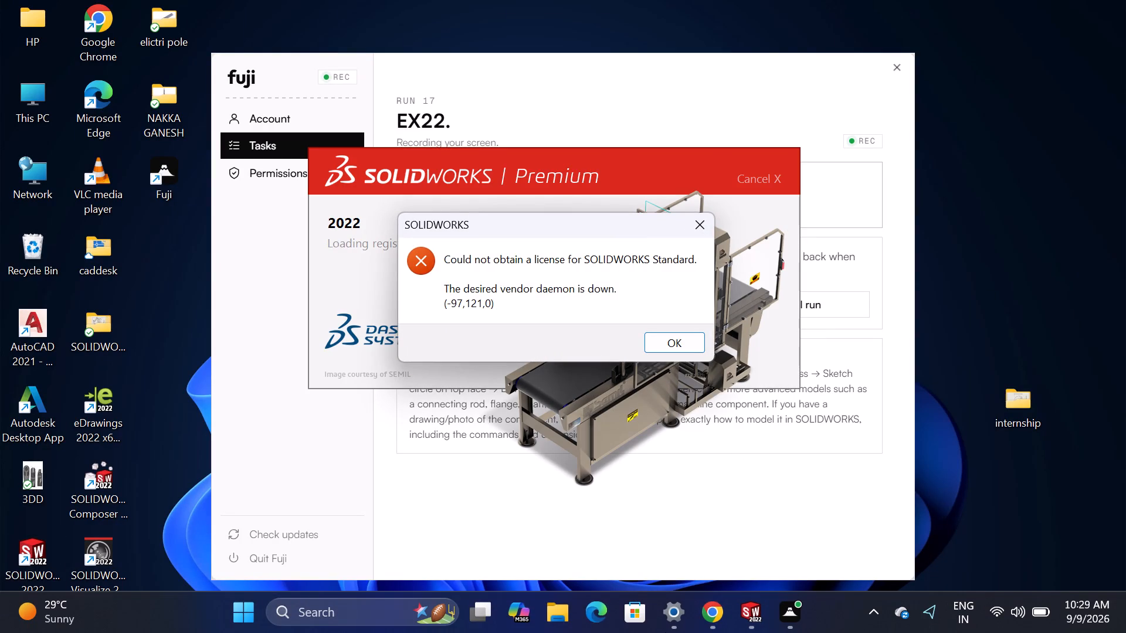
left_click(667, 348)
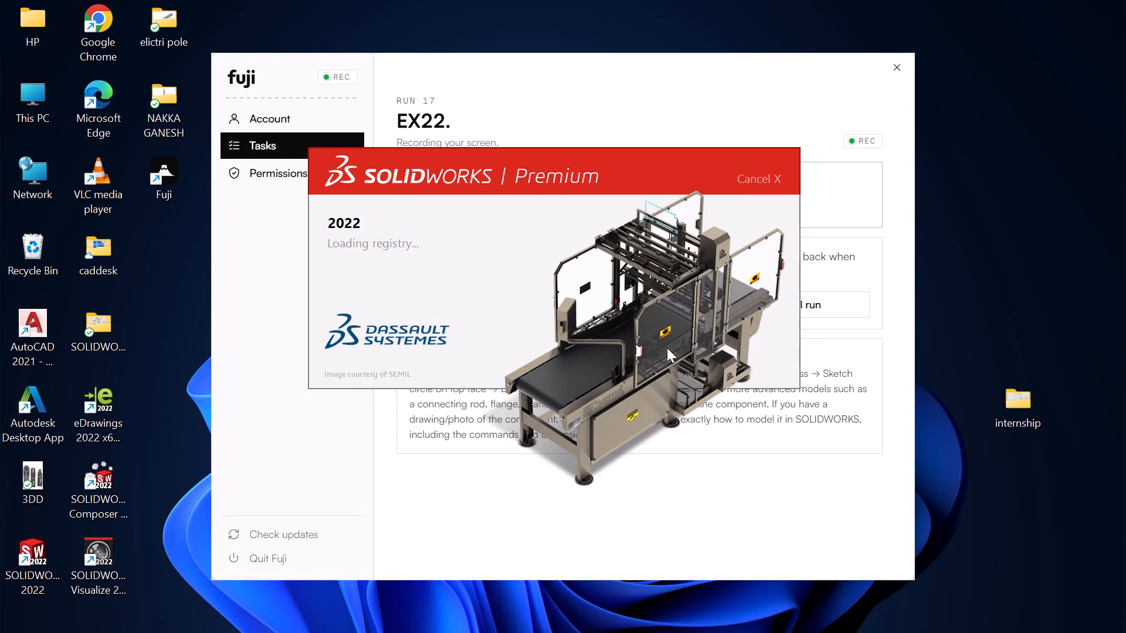
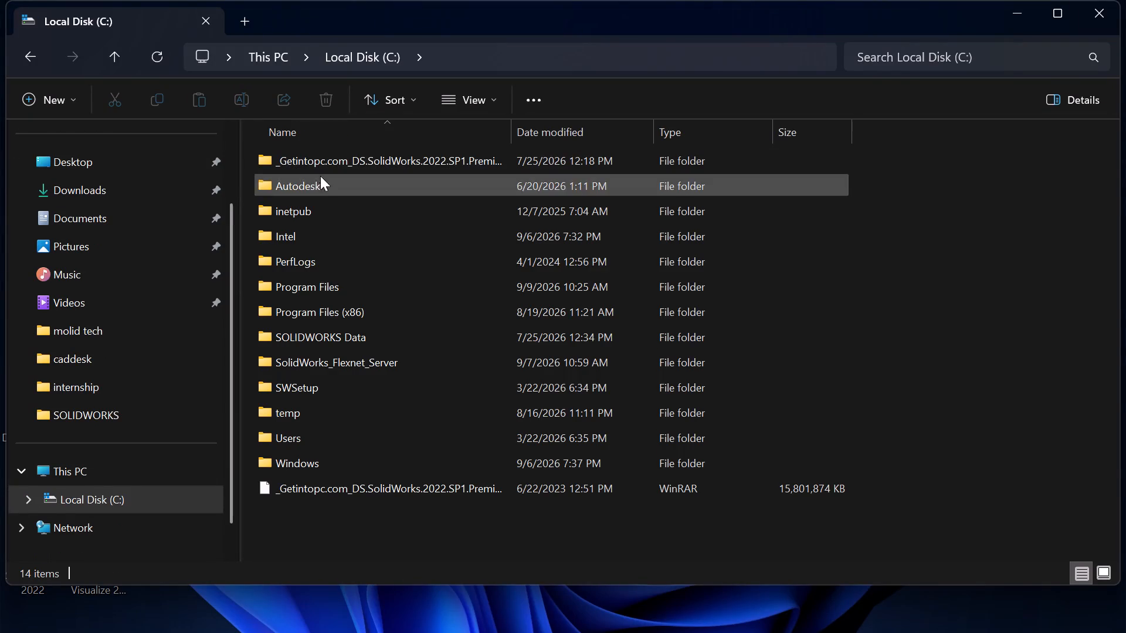
Open the SolidWorks_Flexnet_Server folder on Local Disk (C:).
left_click(325, 360)
double_click(325, 360)
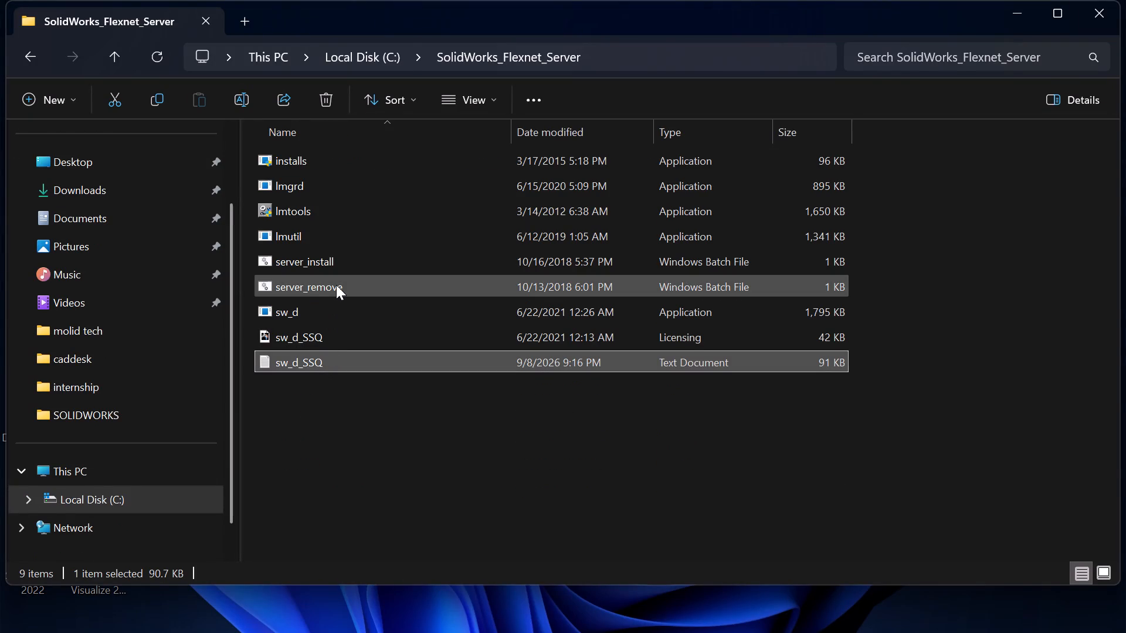
Select the server_remove batch file in the SolidWorks_Flexnet_Server folder and bring up its available file actions.
left_click(336, 285)
right_click(336, 285)
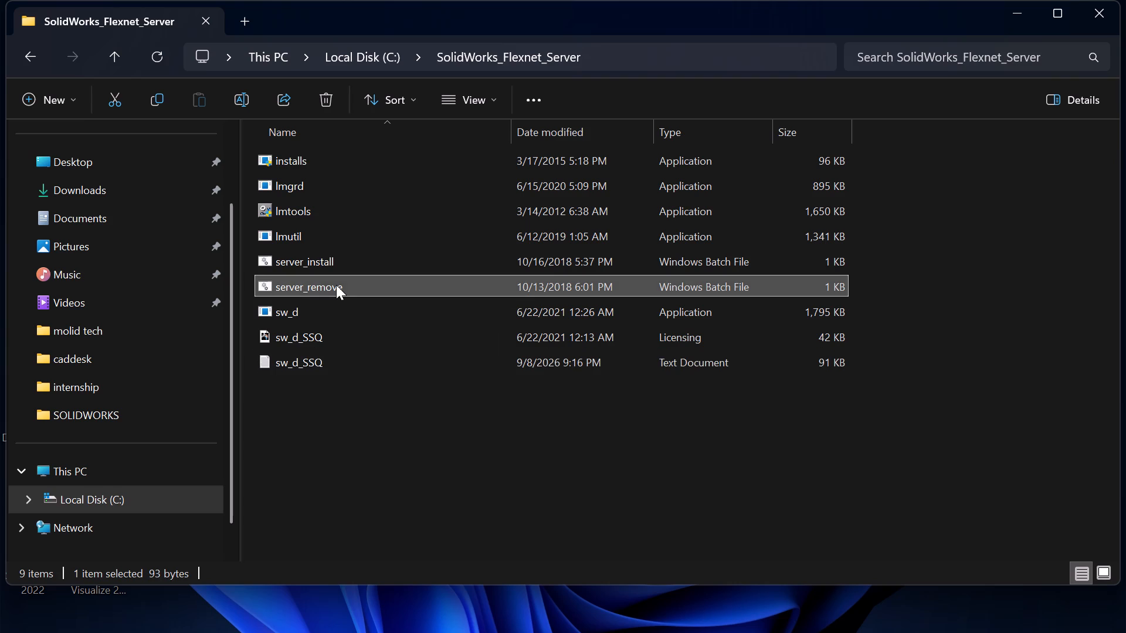
right_click(300, 281)
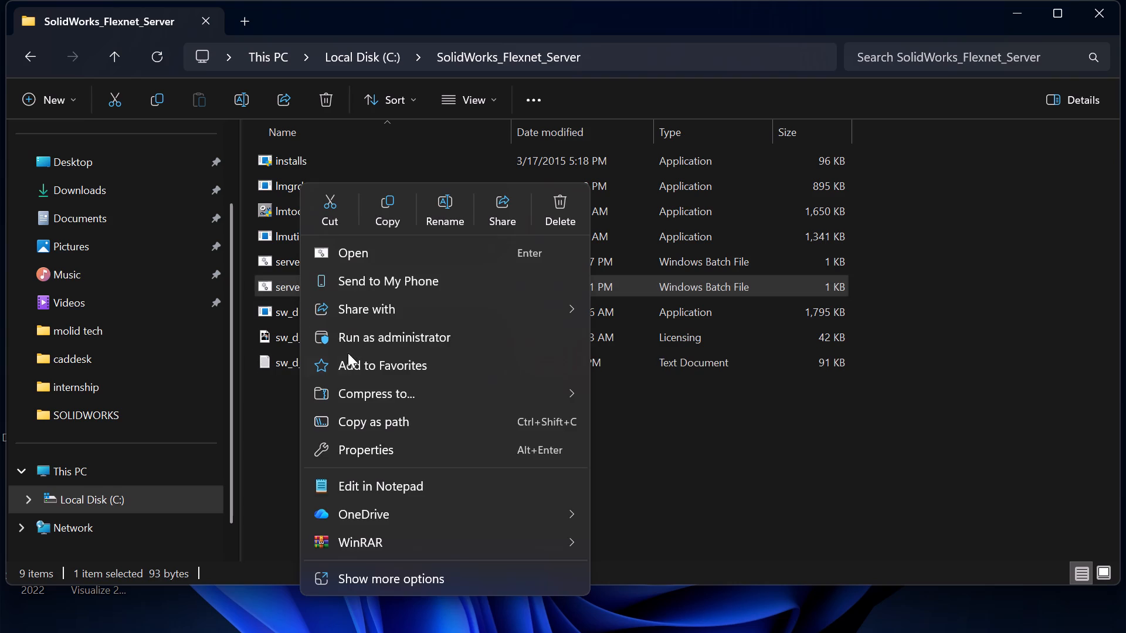
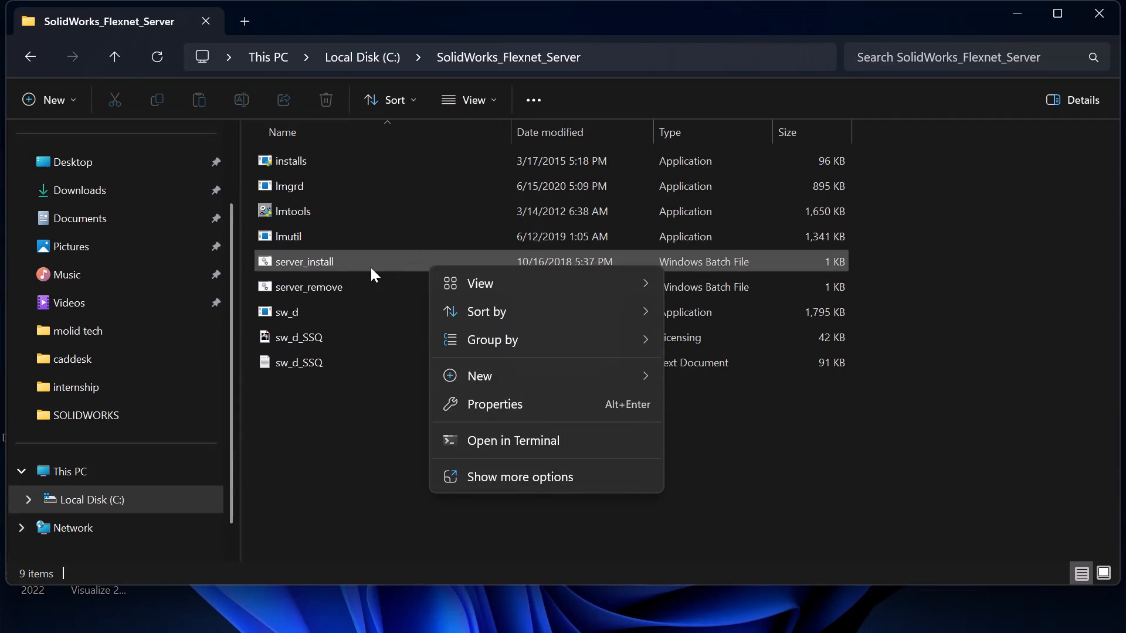
Select the server_install batch file in the SolidWorks_Flexnet_Server folder and bring up its available file actions.
right_click(328, 267)
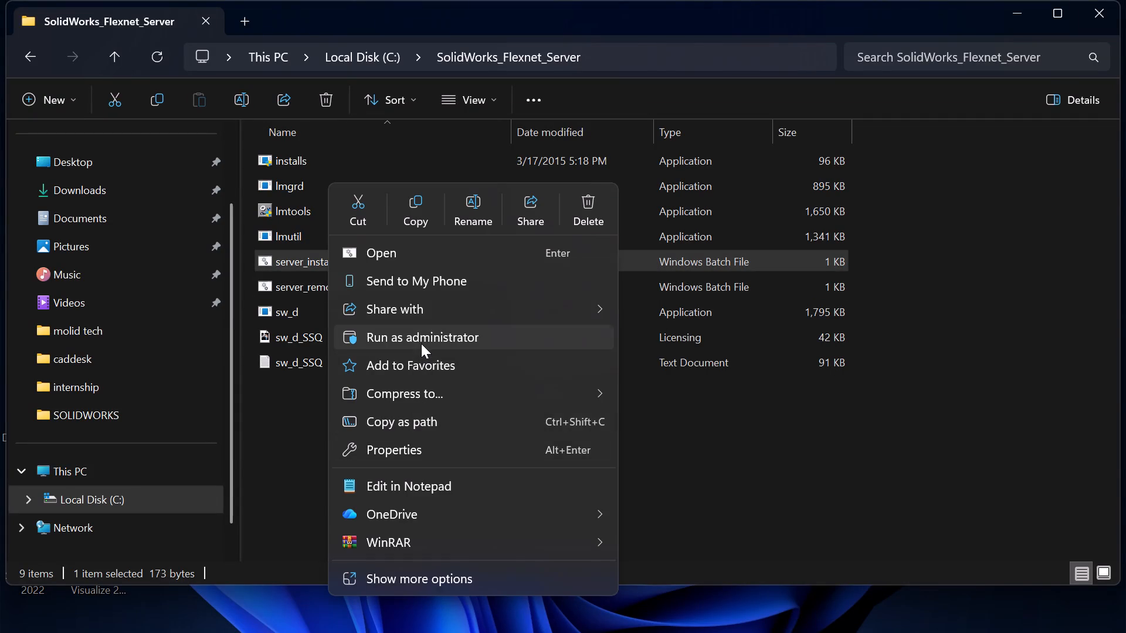
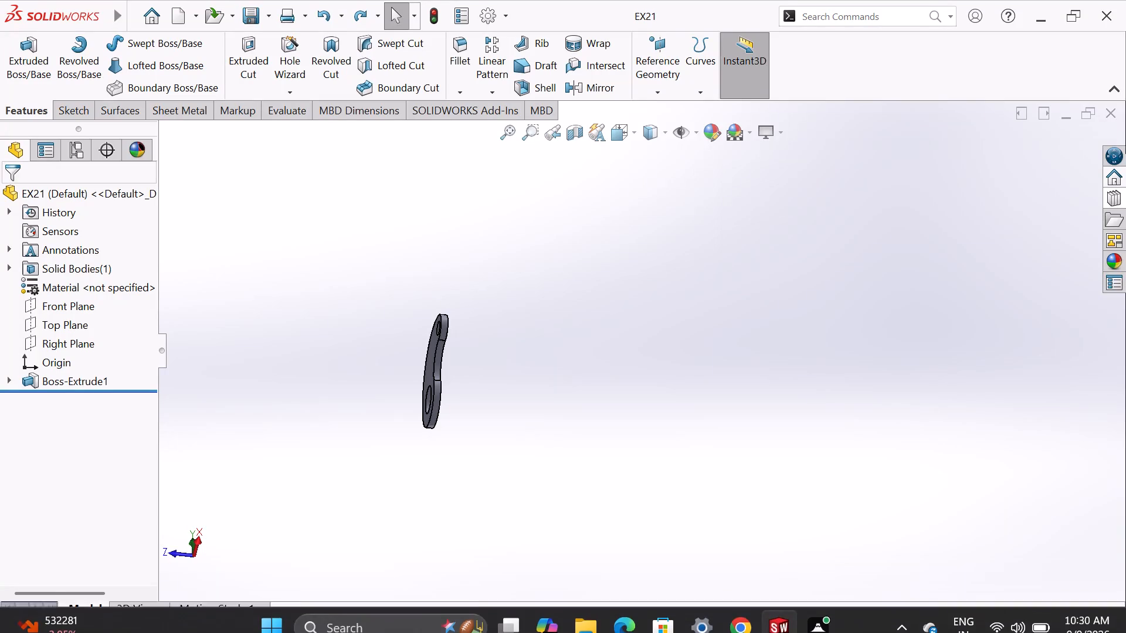
Close the open EX21, ex20 drafting, ex20 and EX21 DRAFTING documents, discarding the unsaved changes to ex20.
left_click(1106, 108)
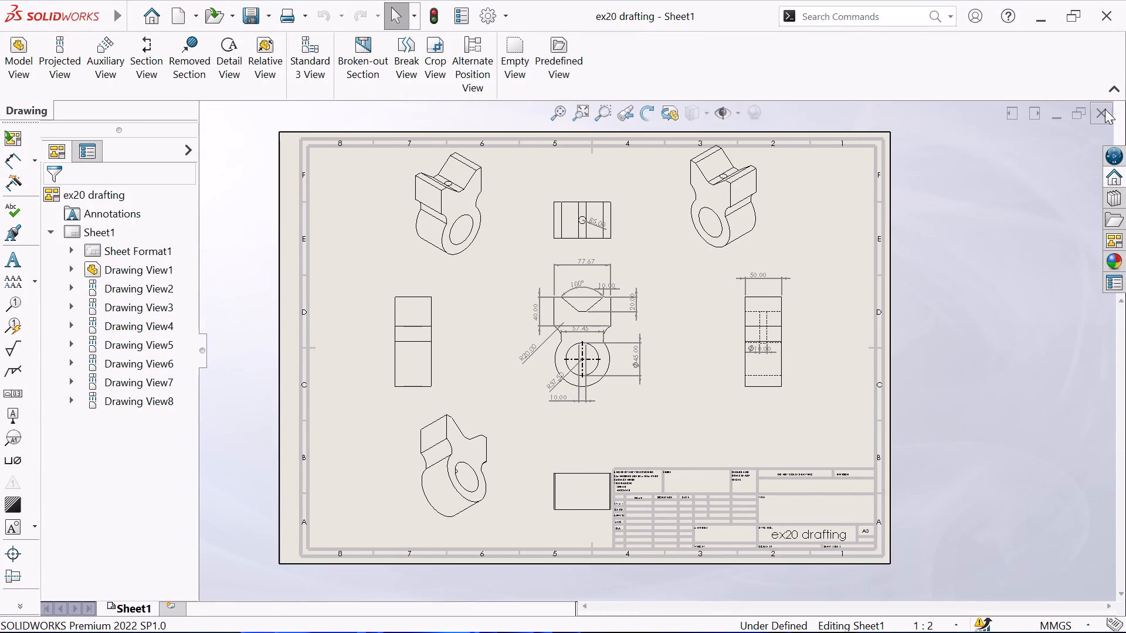
left_click(1103, 109)
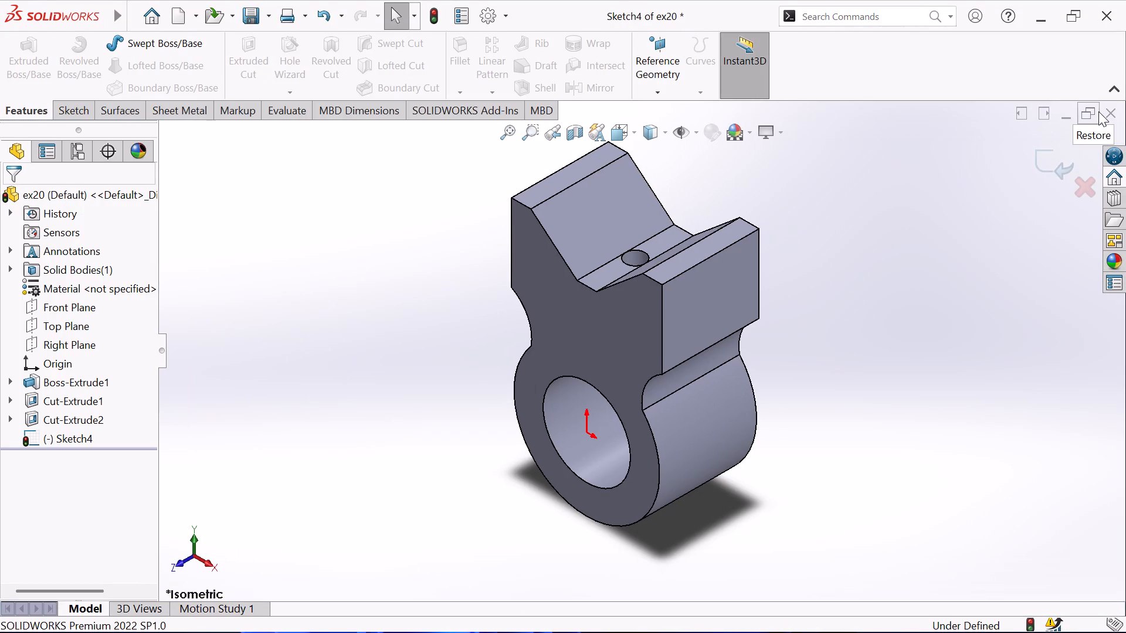
left_click(1105, 111)
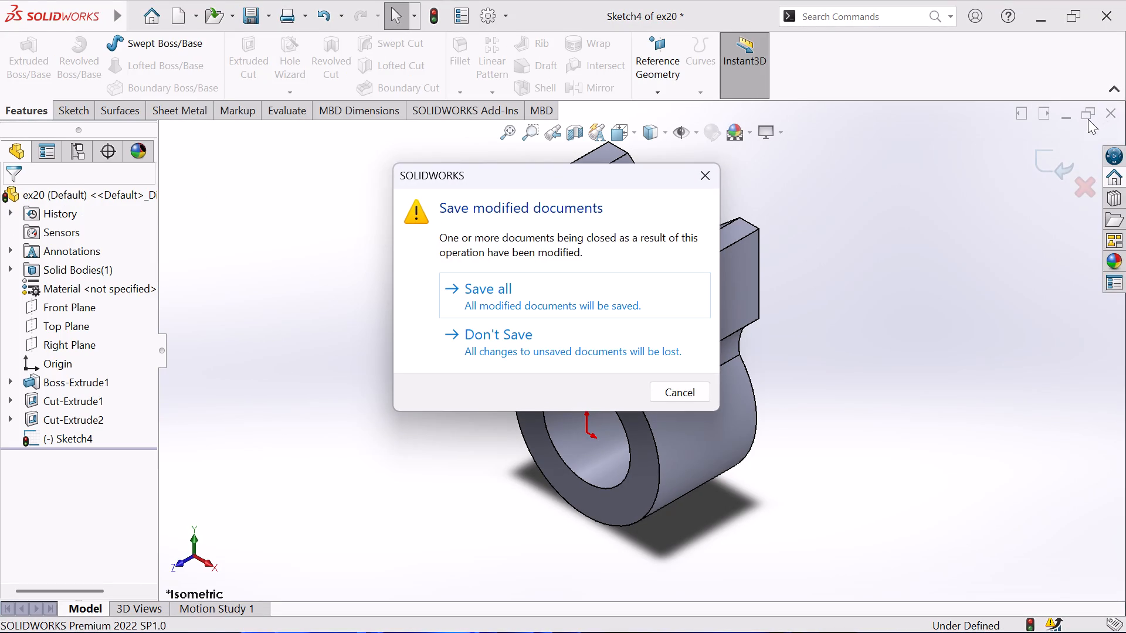
left_click(660, 341)
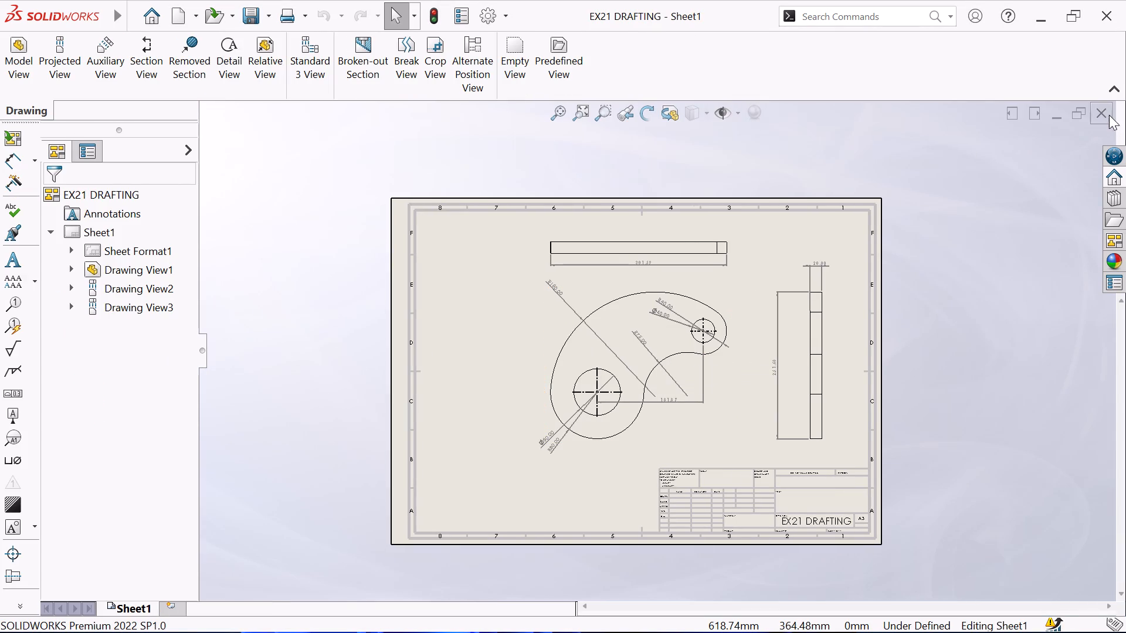
left_click(1105, 109)
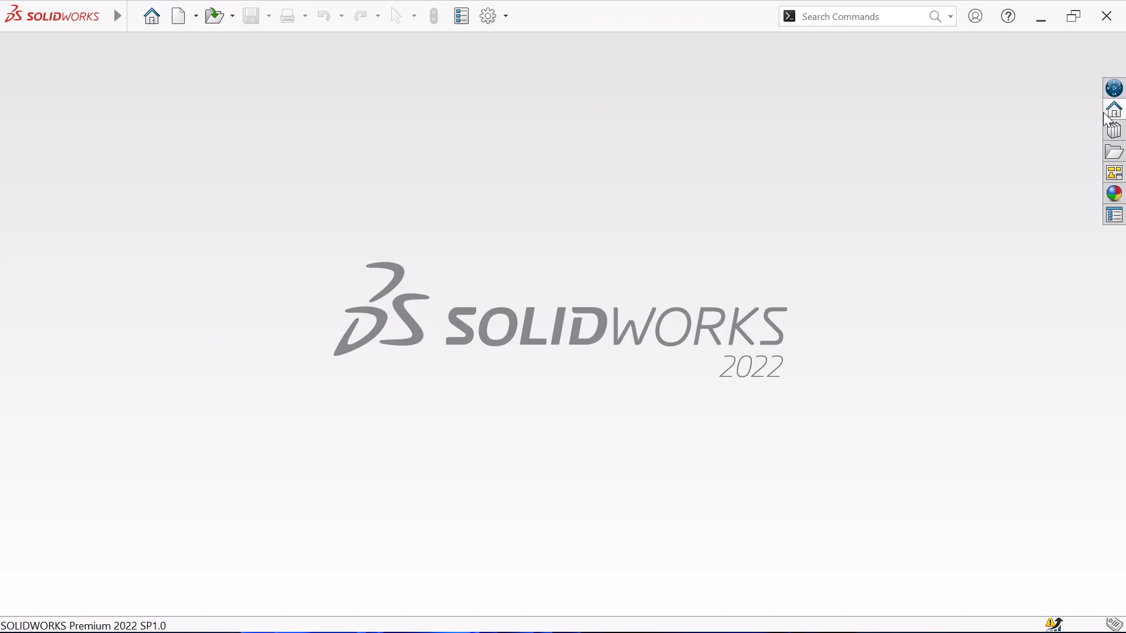
Create a new part document.
left_click(197, 18)
left_click(199, 39)
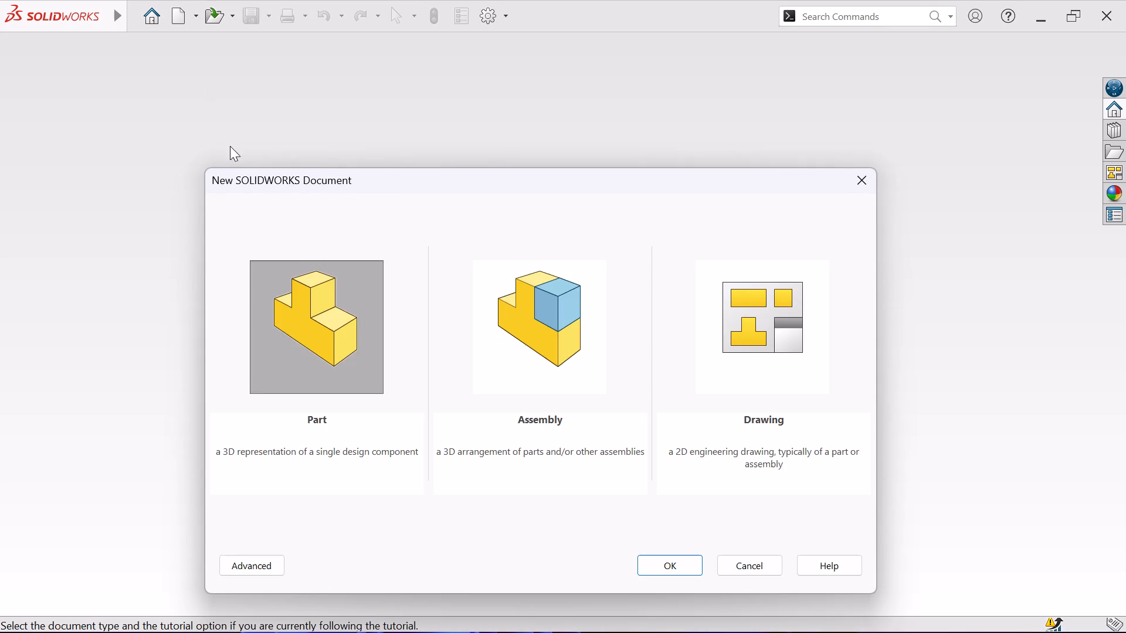
left_click(669, 559)
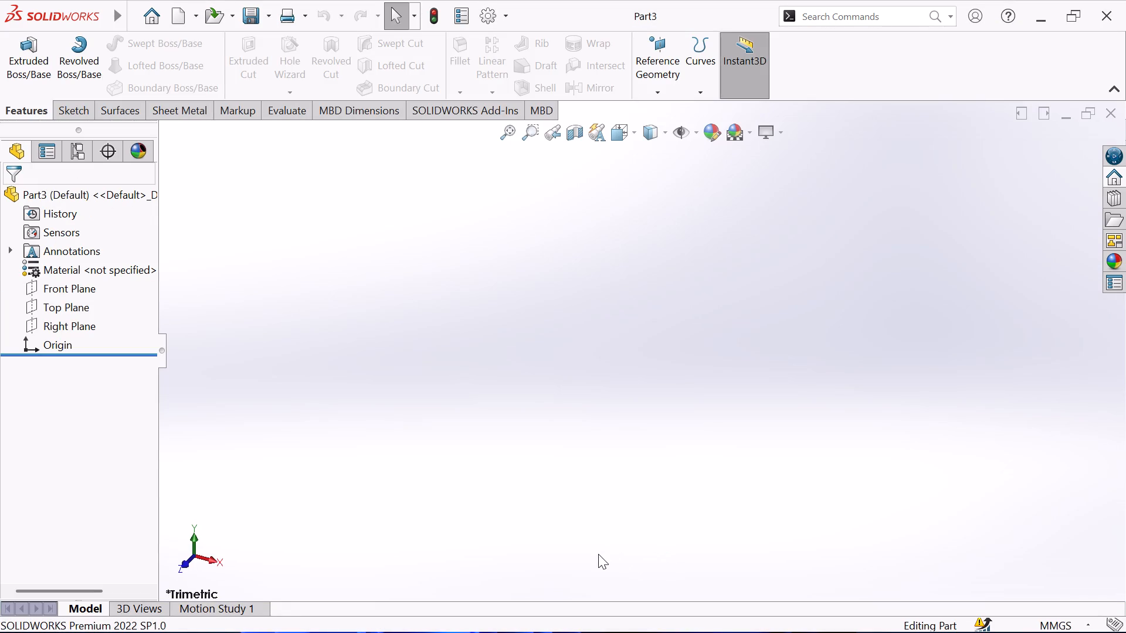
Start a sketch on the Front Plane and draw a circle of about 43.6 mm radius centred on the origin.
left_click(53, 288)
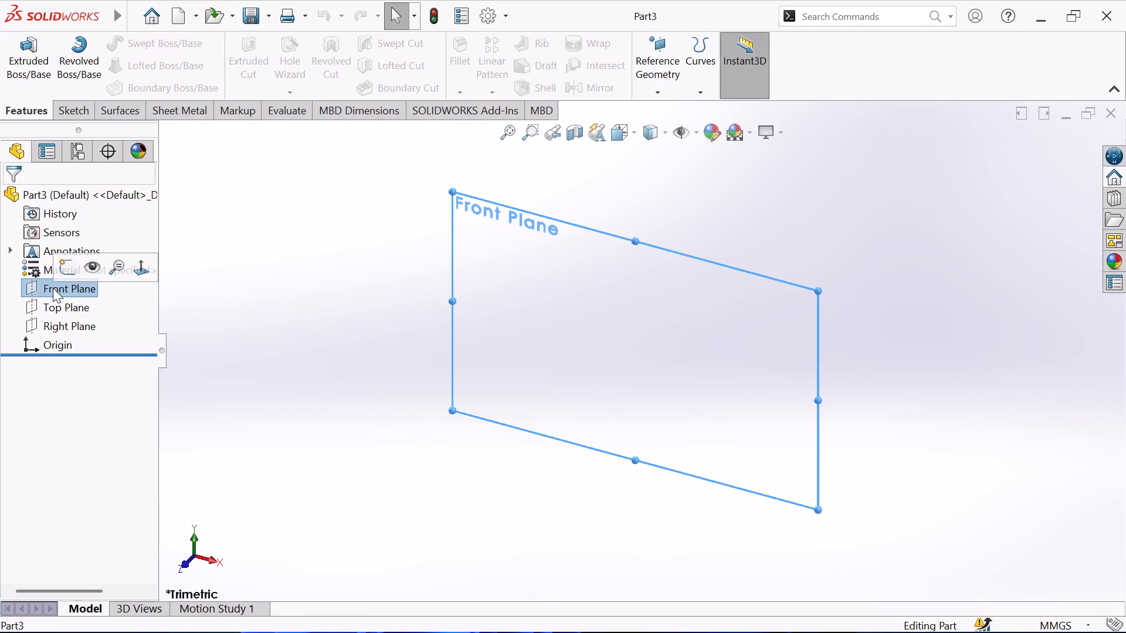
left_click(80, 109)
left_click(25, 55)
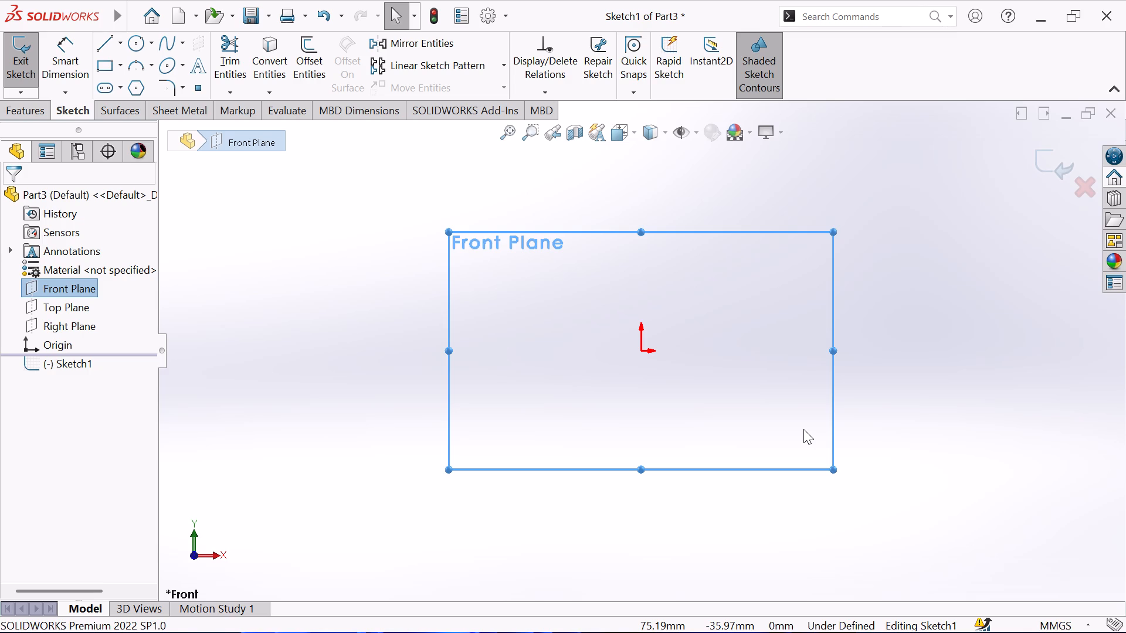
left_click(133, 47)
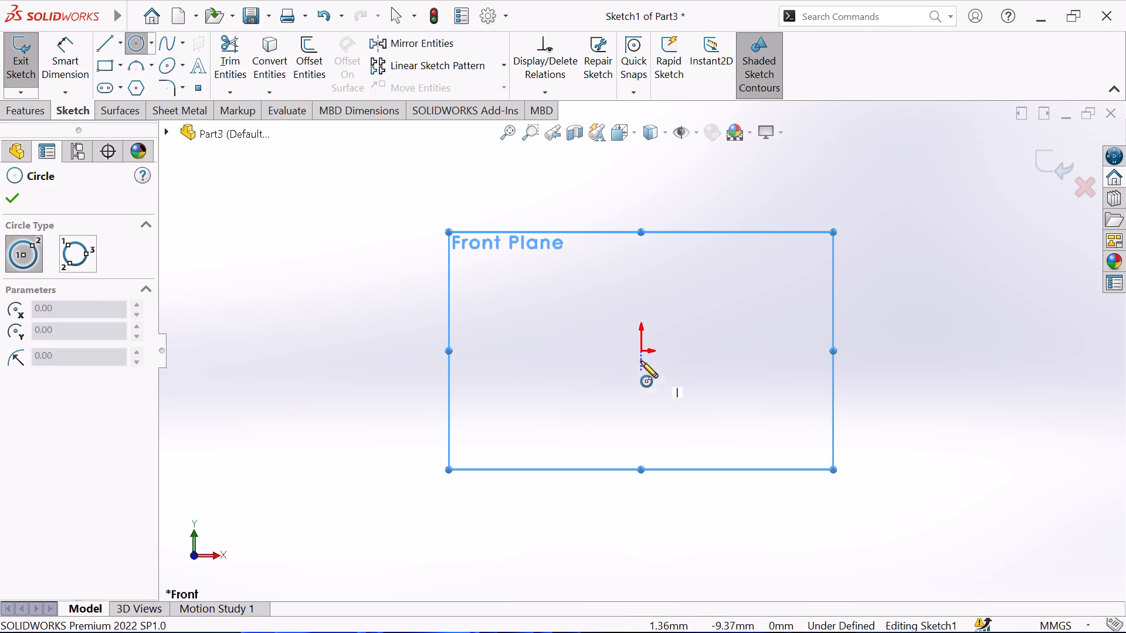
left_click(640, 353)
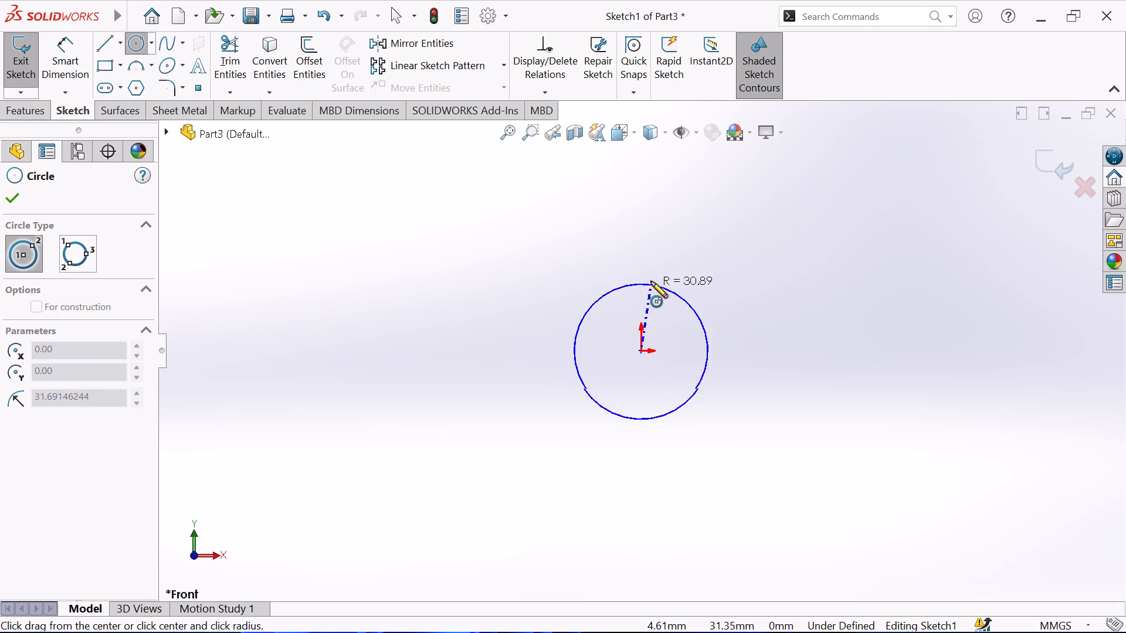
left_click(640, 257)
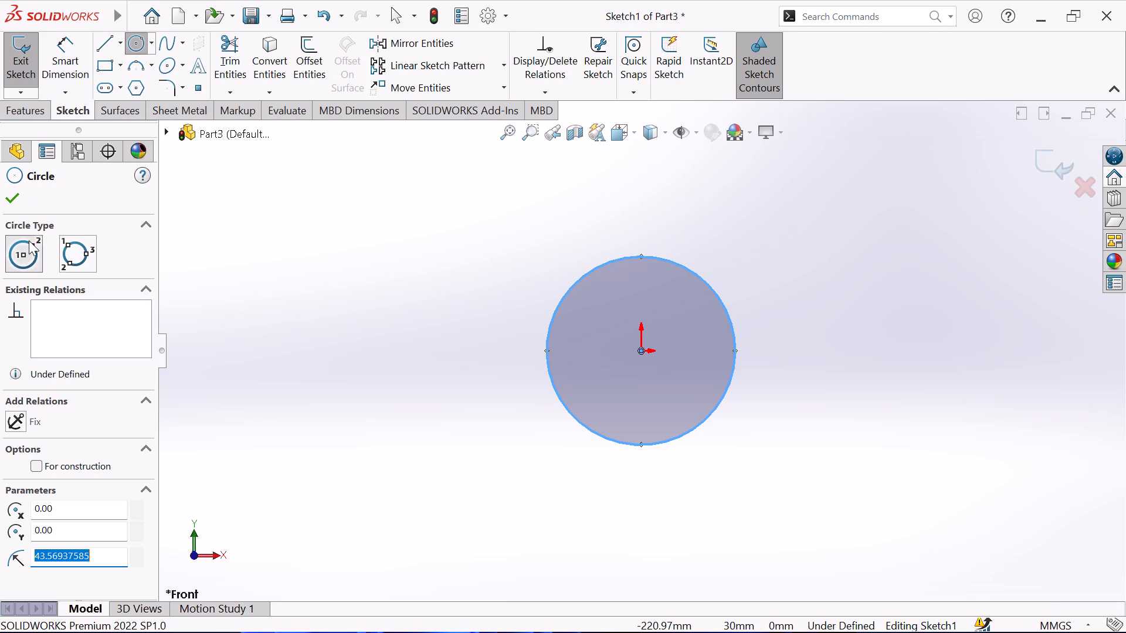
left_click(16, 196)
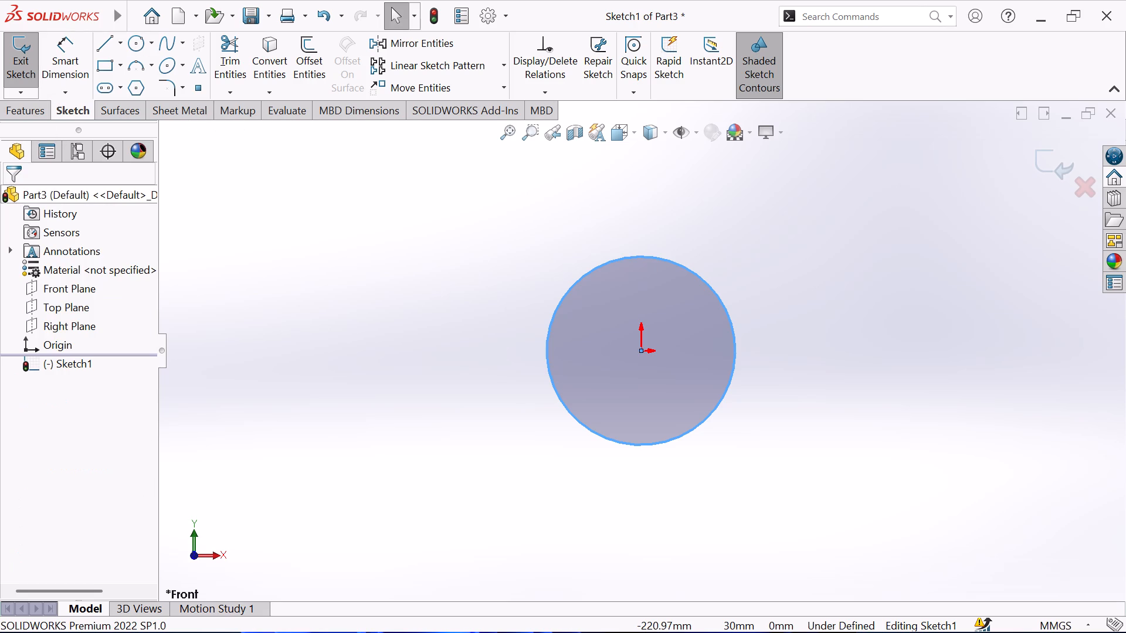
Dimension the circle's diameter as 78 mm and exit the sketch.
left_click(51, 59)
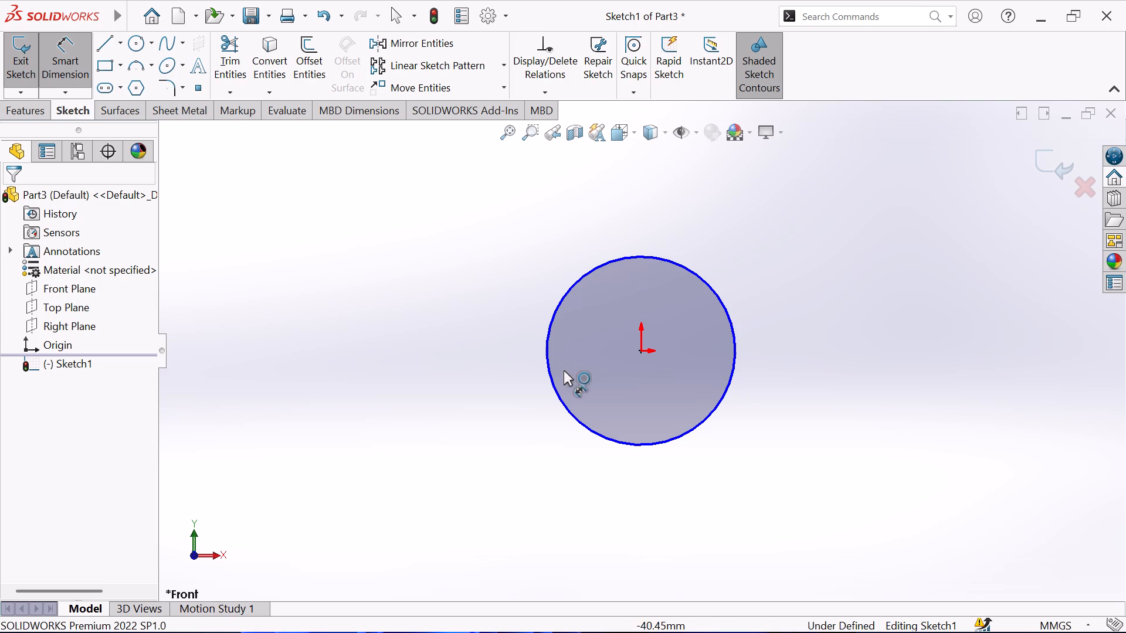
left_click(548, 369)
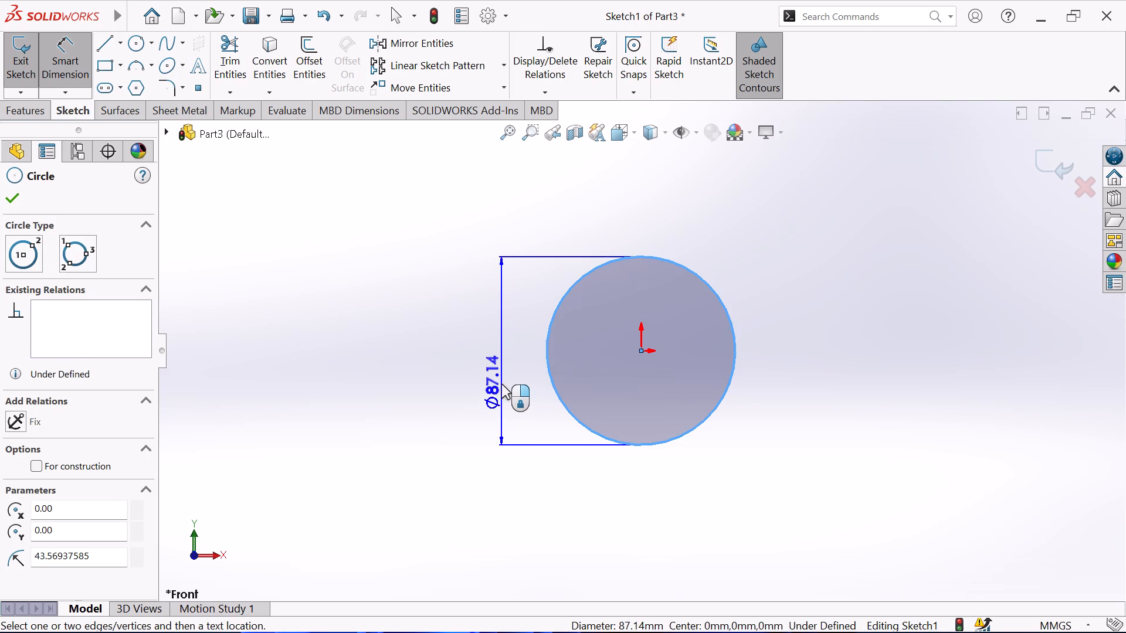
left_click(501, 384)
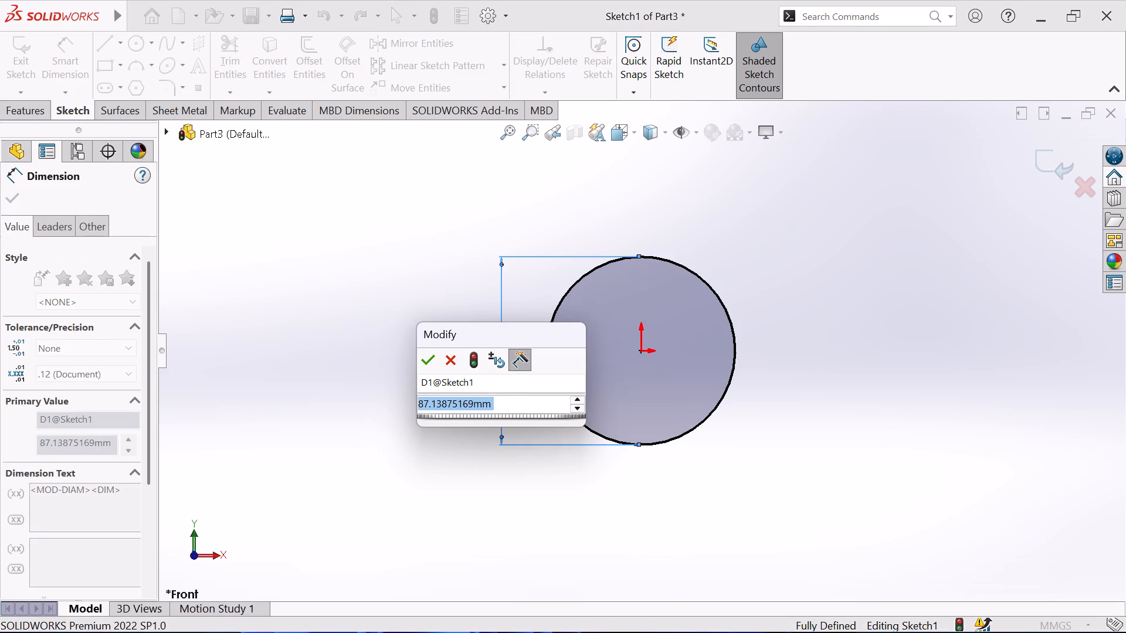
type("78")
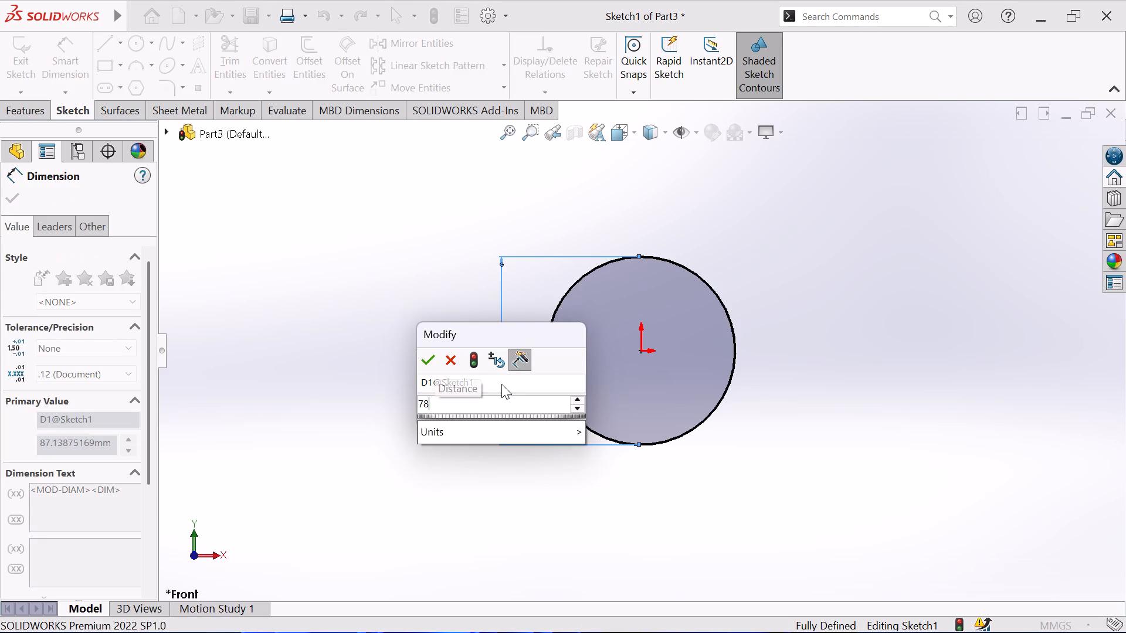
key("Return")
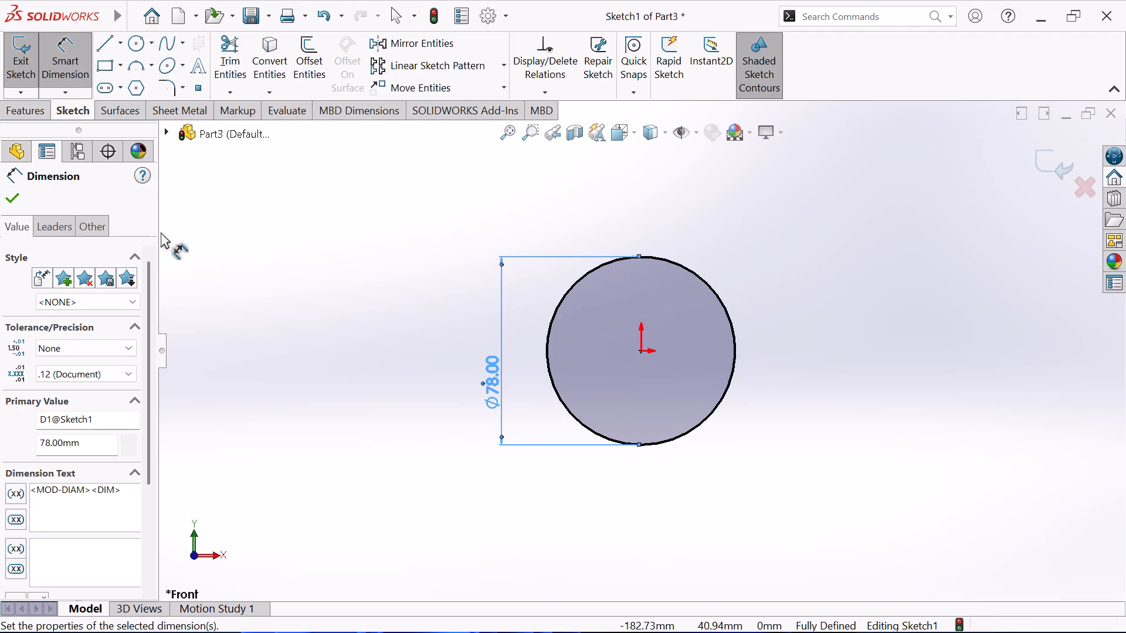
left_click(9, 200)
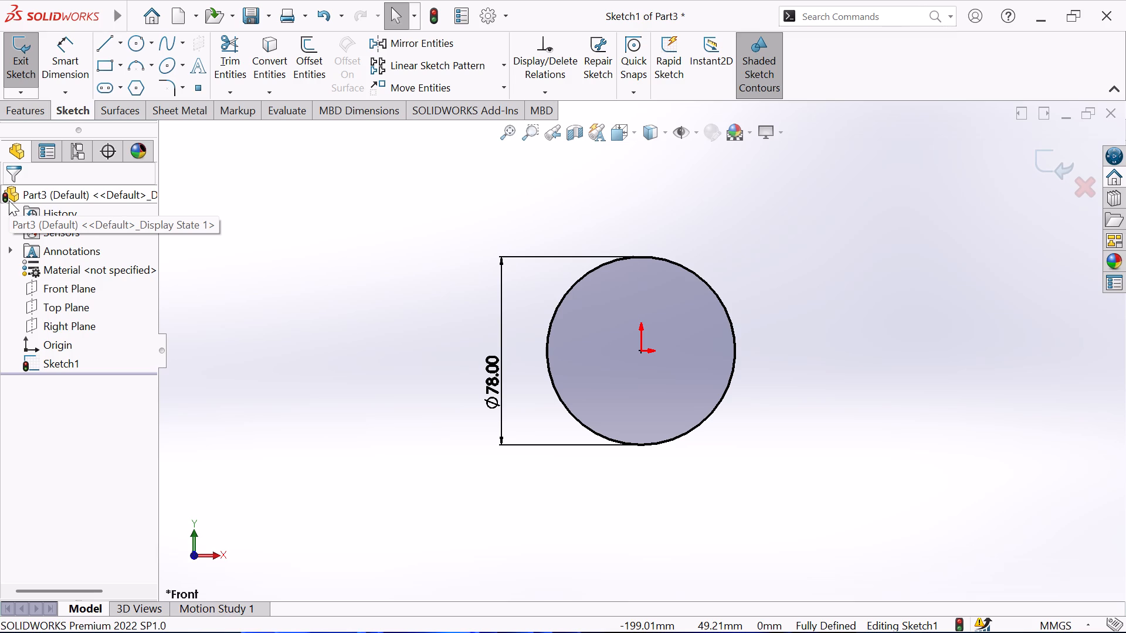
left_click(28, 66)
Extrude the circle sketch as a blind boss 8 mm deep.
left_click(21, 111)
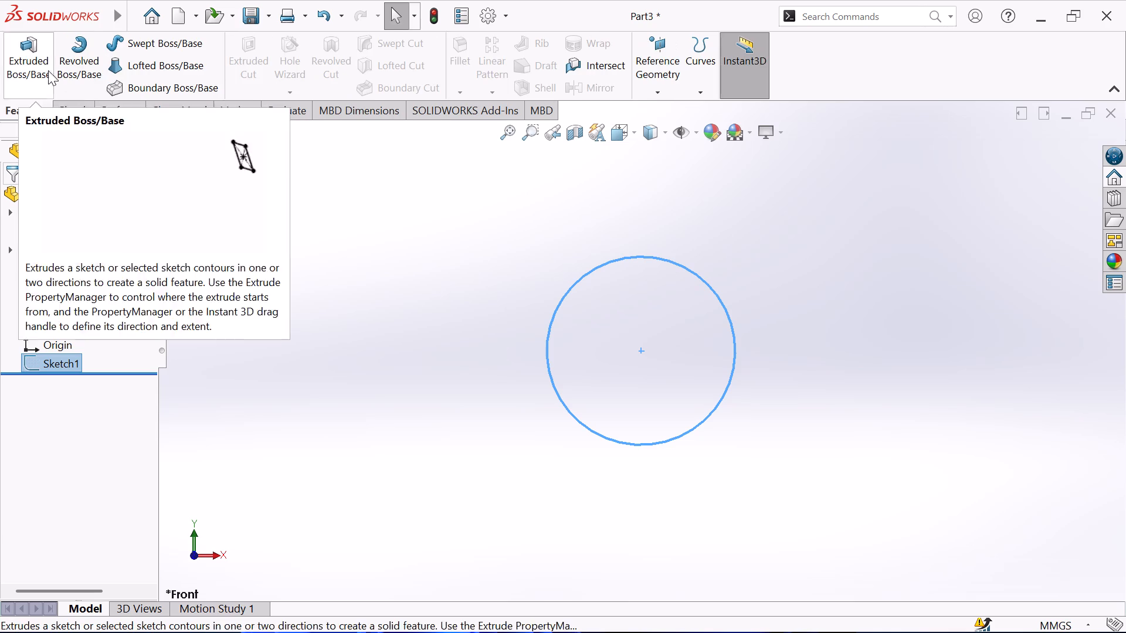
left_click(20, 66)
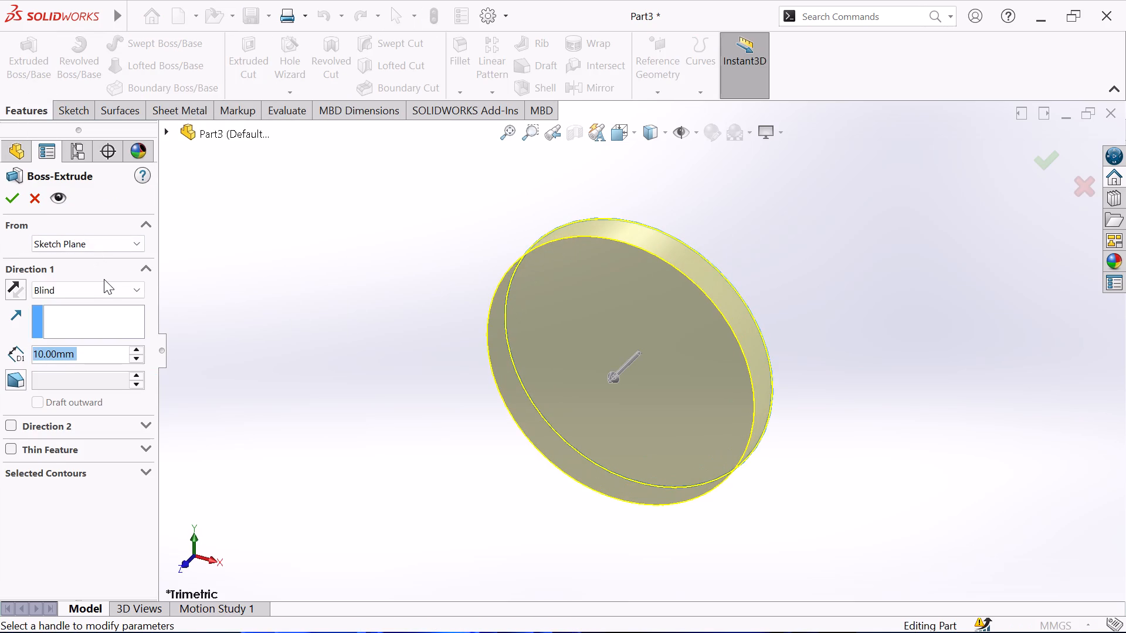
key("8")
key("Return")
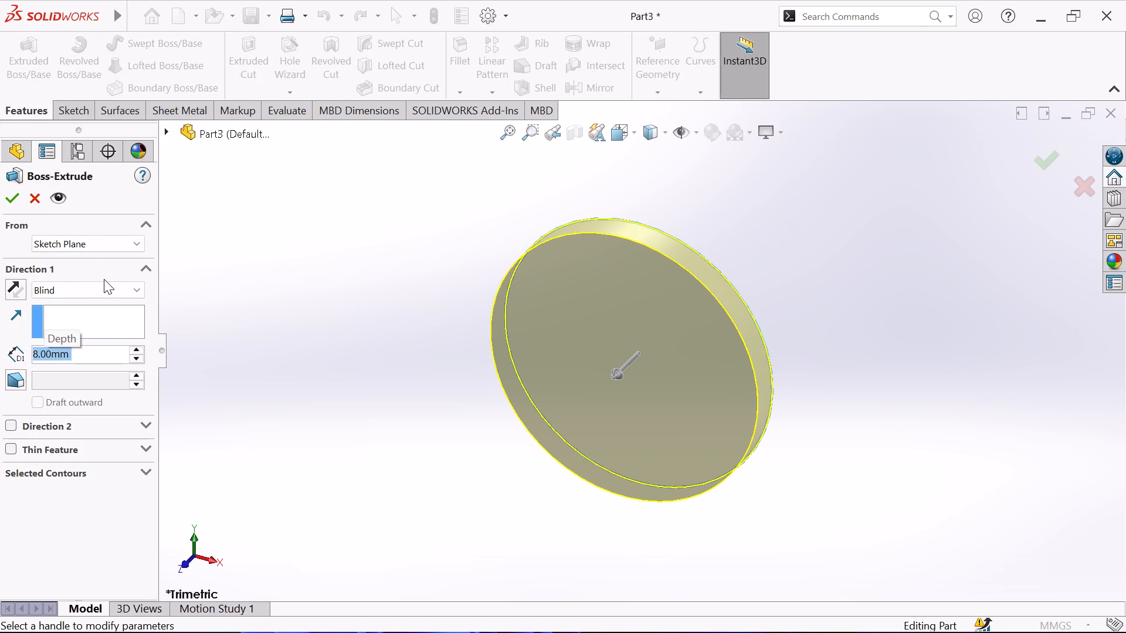
key("Return")
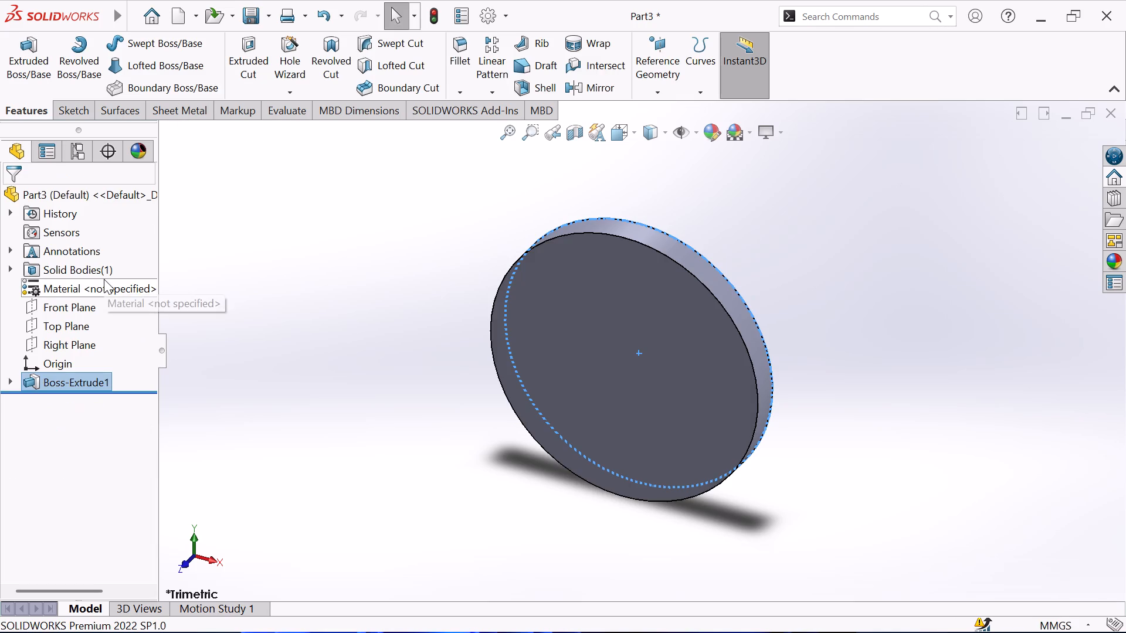
Start a sketch on the disc's front face and draw a circle of about 3.3 mm radius, centred about 31 mm directly above the origin.
left_click(604, 375)
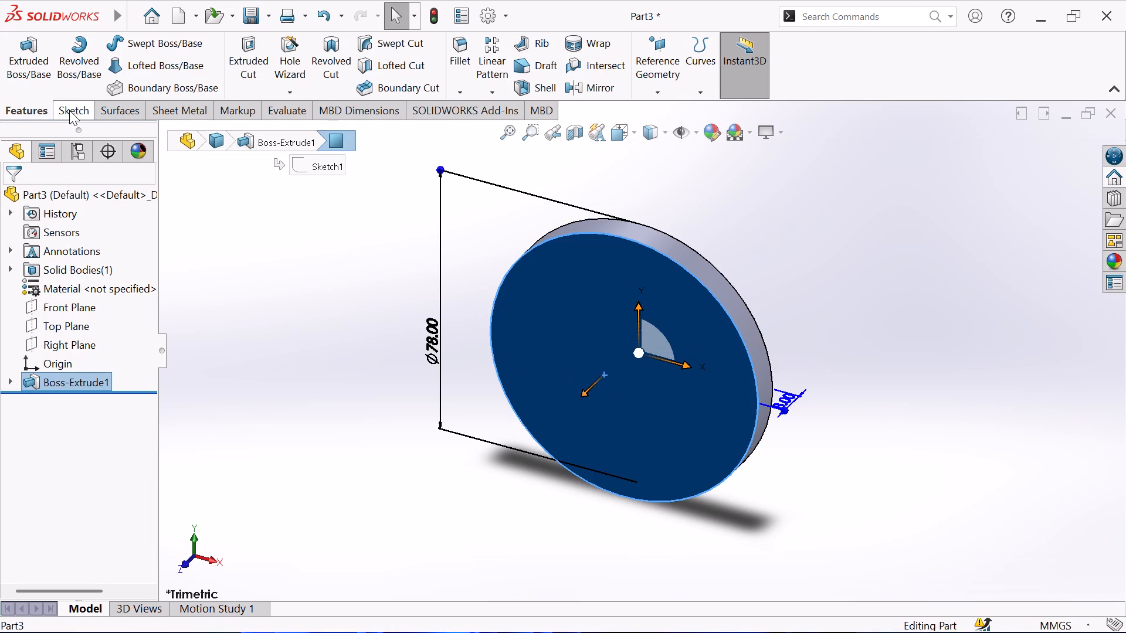
left_click(69, 110)
left_click(26, 52)
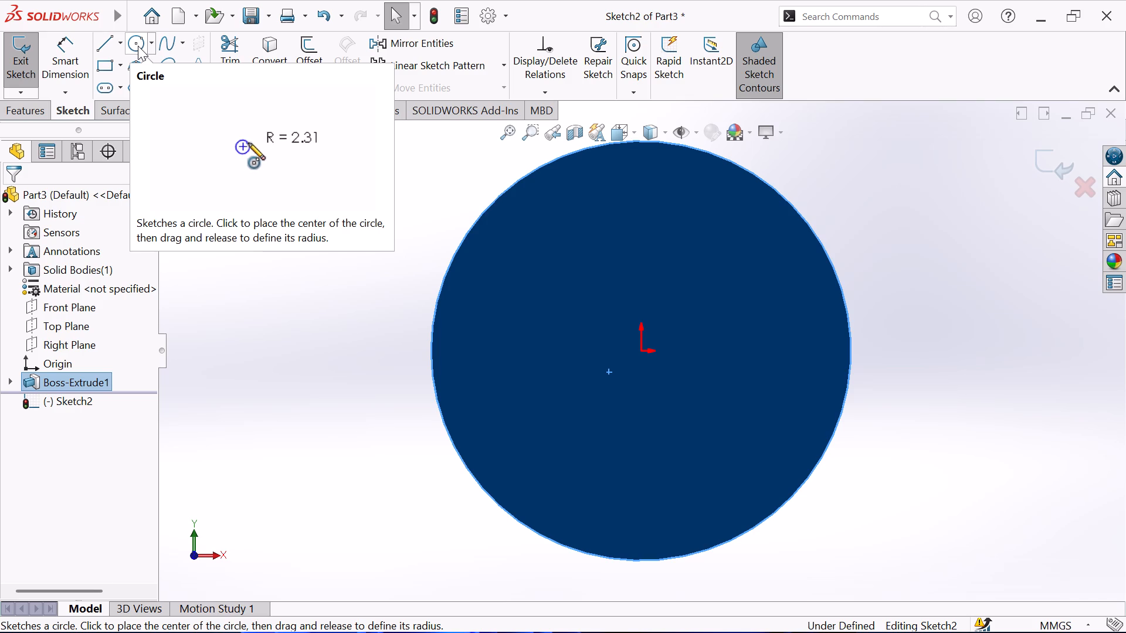
left_click(138, 46)
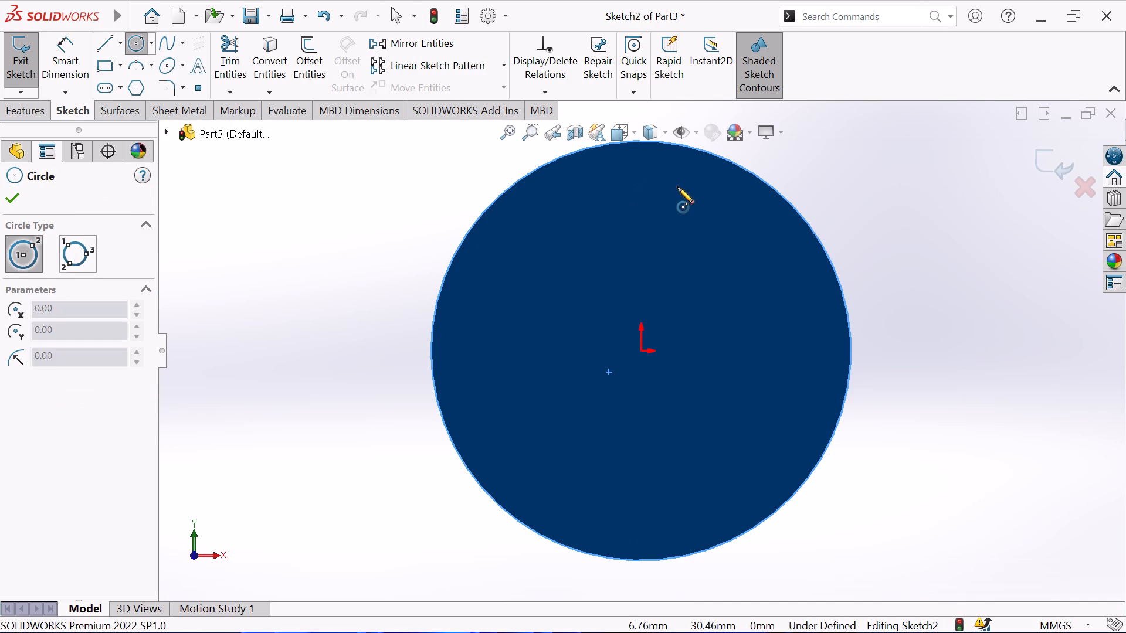
left_click(643, 185)
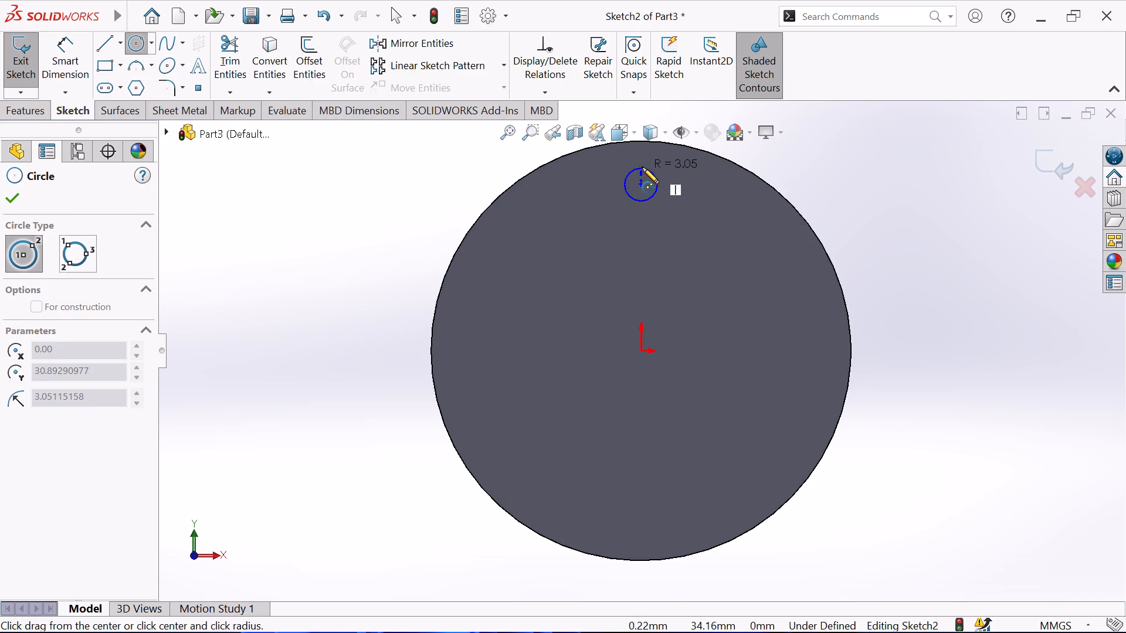
left_click(642, 167)
right_click(403, 175)
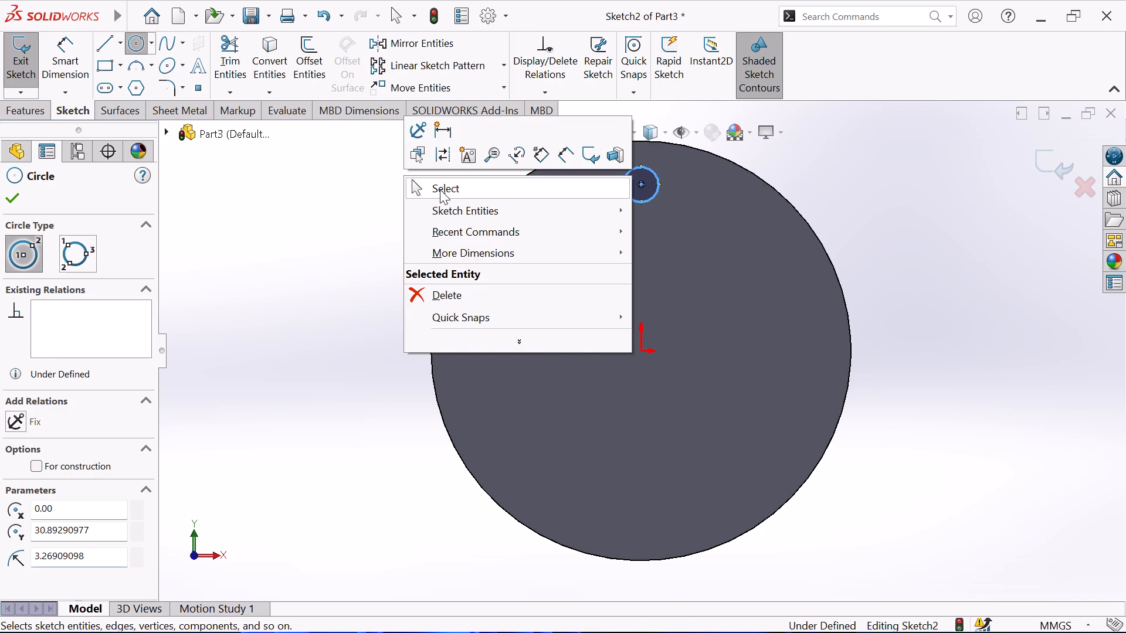
left_click(439, 190)
Dimension the small circle's diameter as 10 mm.
left_click(56, 54)
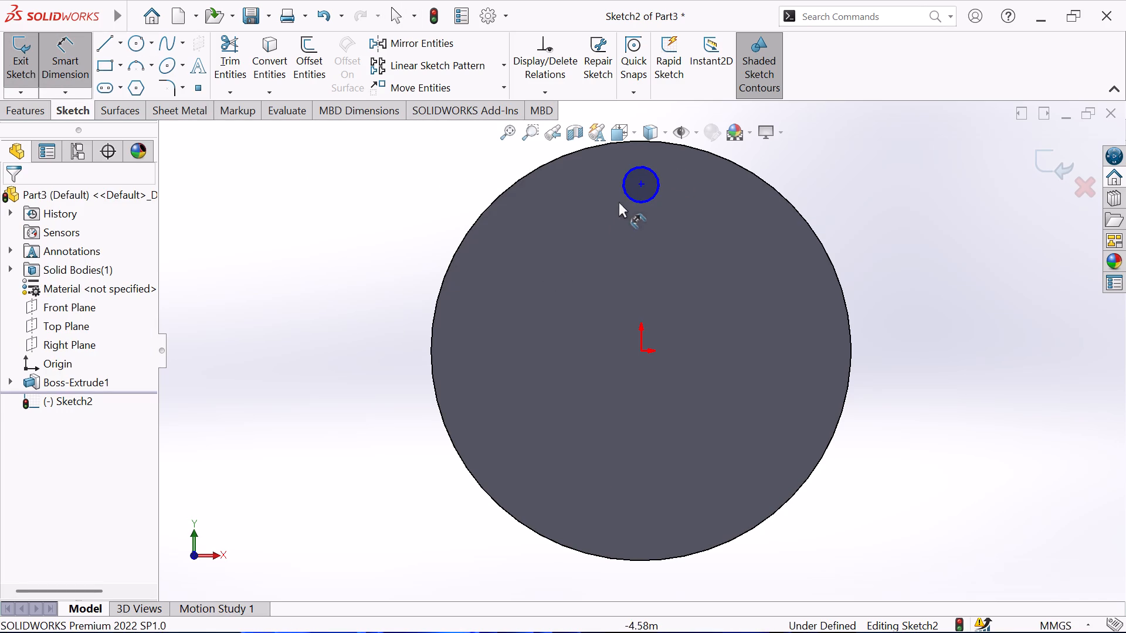
left_click(625, 197)
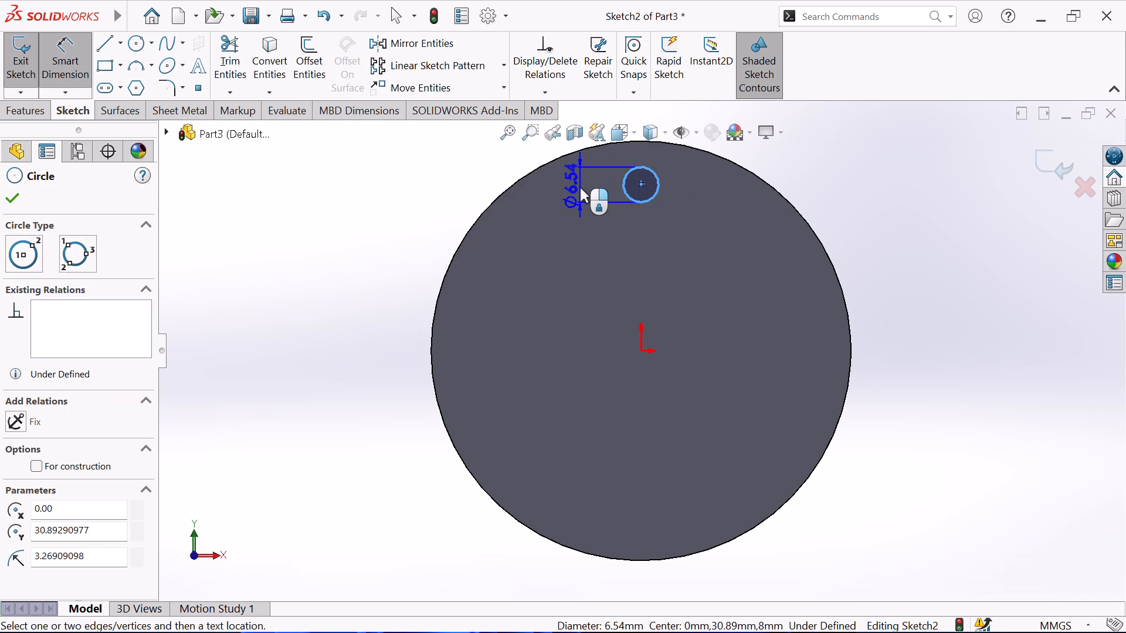
left_click(580, 188)
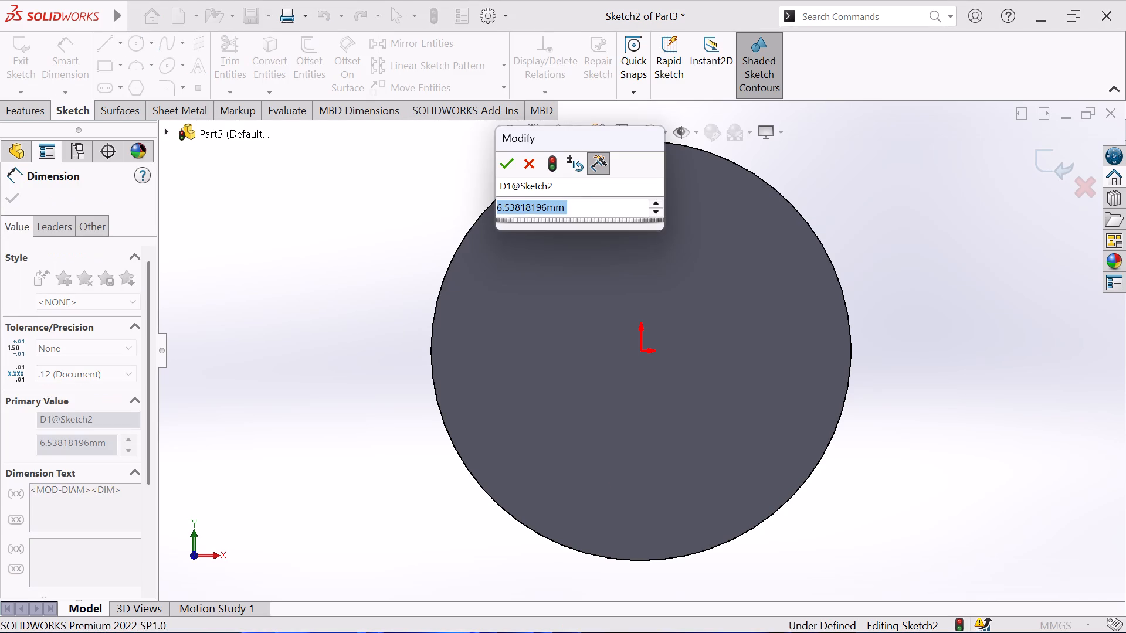
type("10")
key("Return")
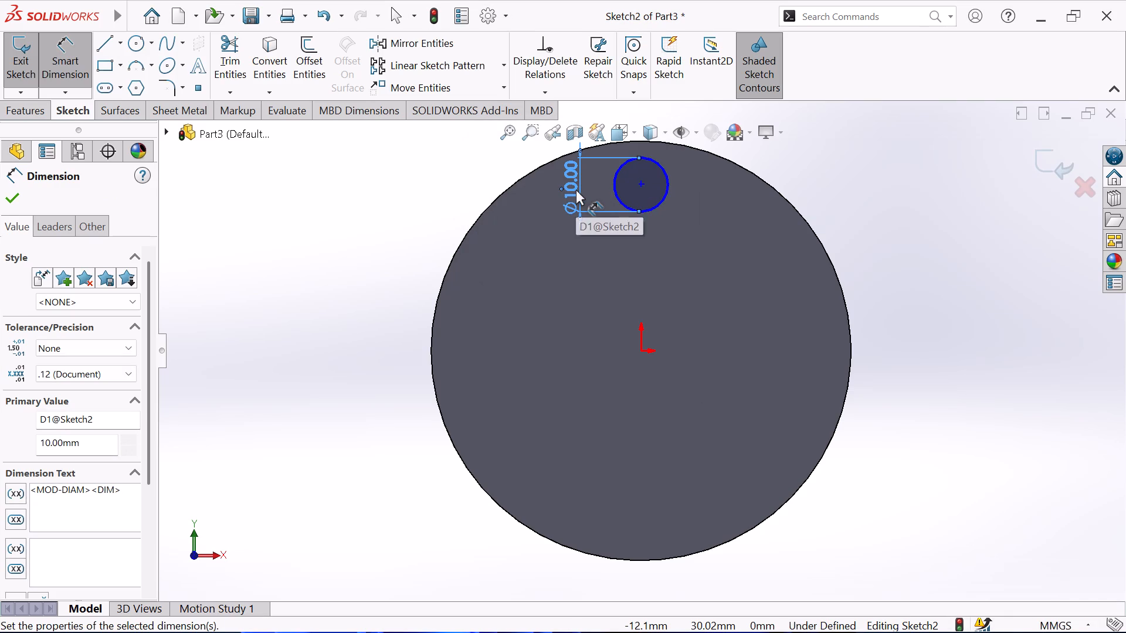
Dimension the distance from the small circle's centre to the origin as 30 mm.
left_click(641, 183)
left_click(642, 349)
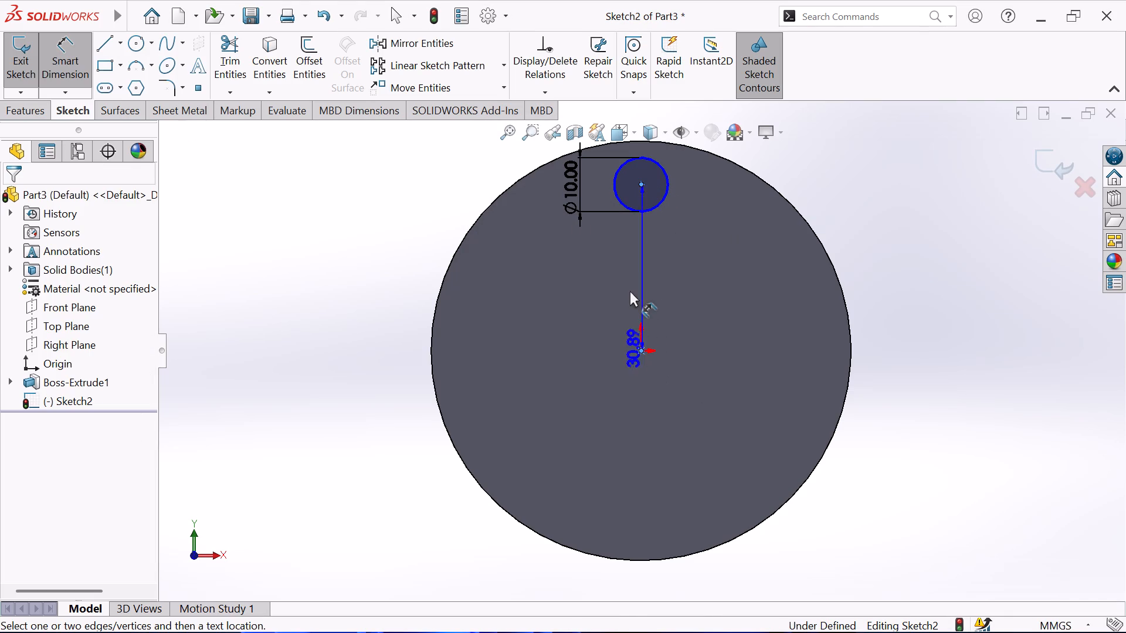
left_click(626, 267)
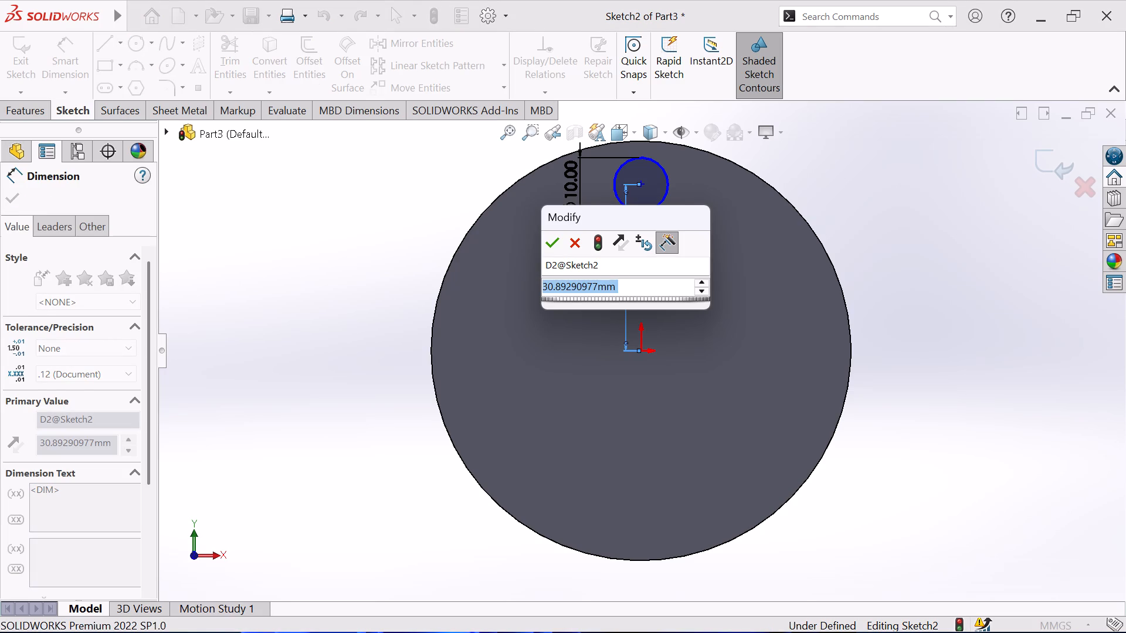
type("30")
key("Return")
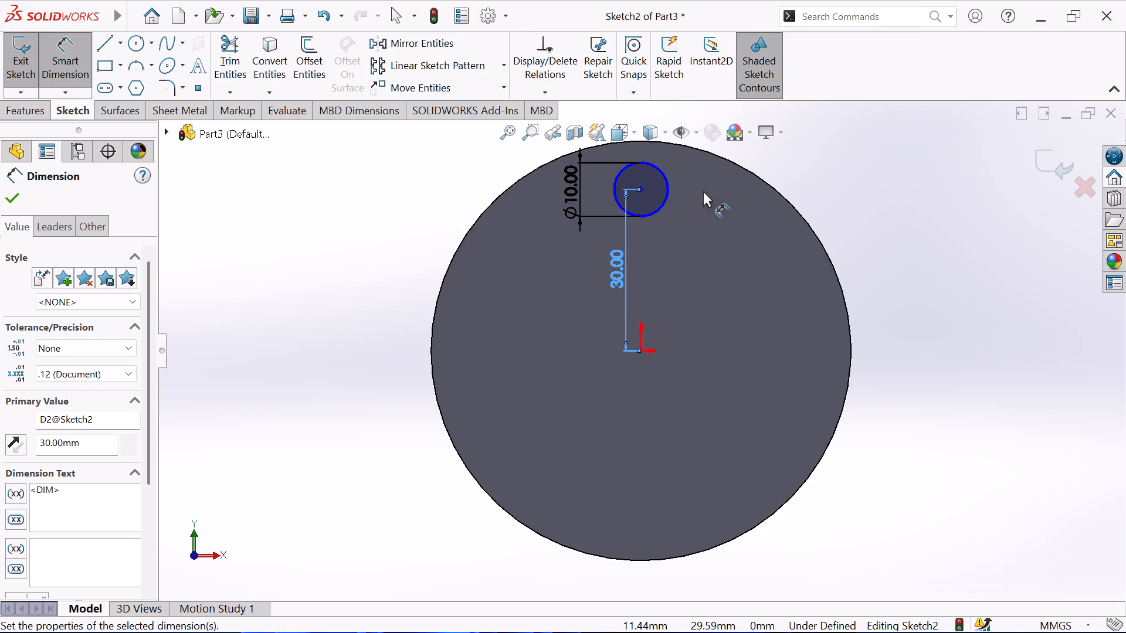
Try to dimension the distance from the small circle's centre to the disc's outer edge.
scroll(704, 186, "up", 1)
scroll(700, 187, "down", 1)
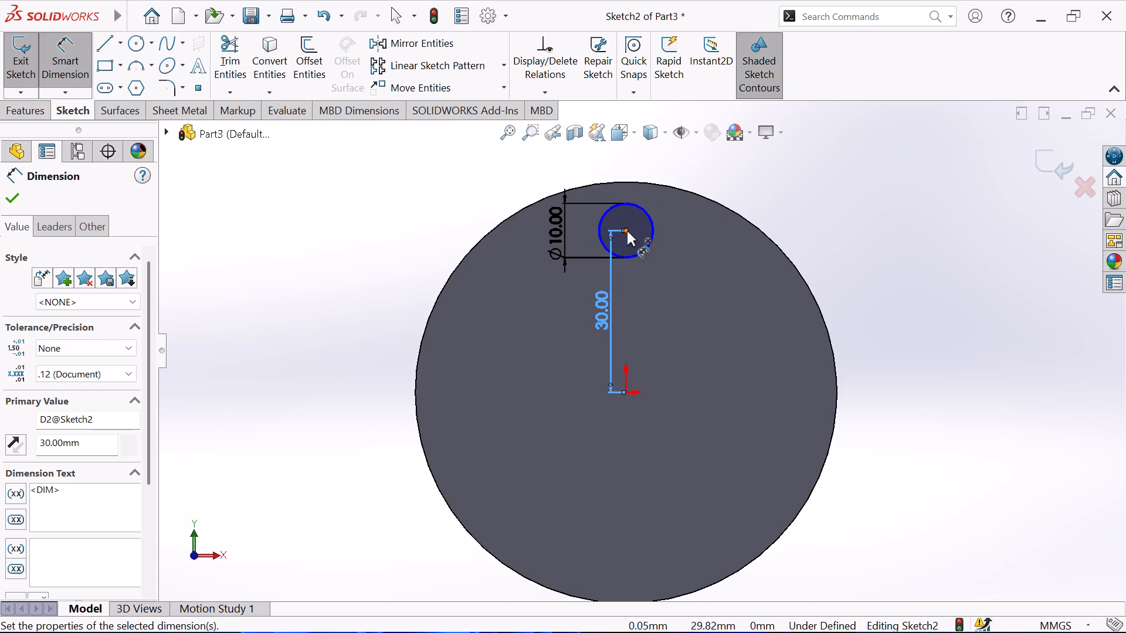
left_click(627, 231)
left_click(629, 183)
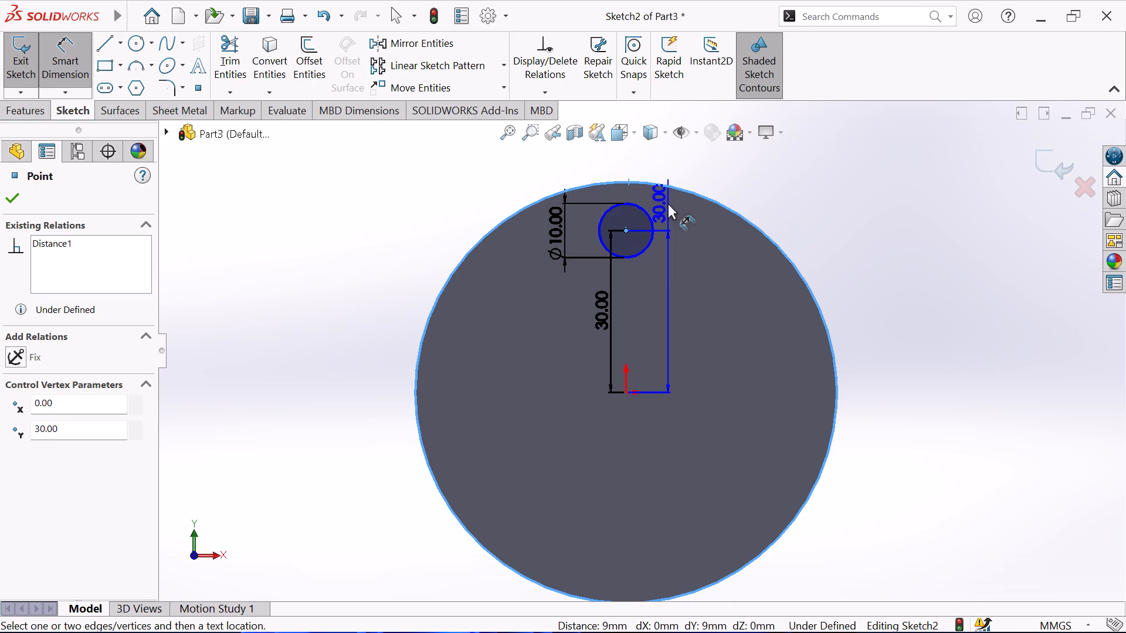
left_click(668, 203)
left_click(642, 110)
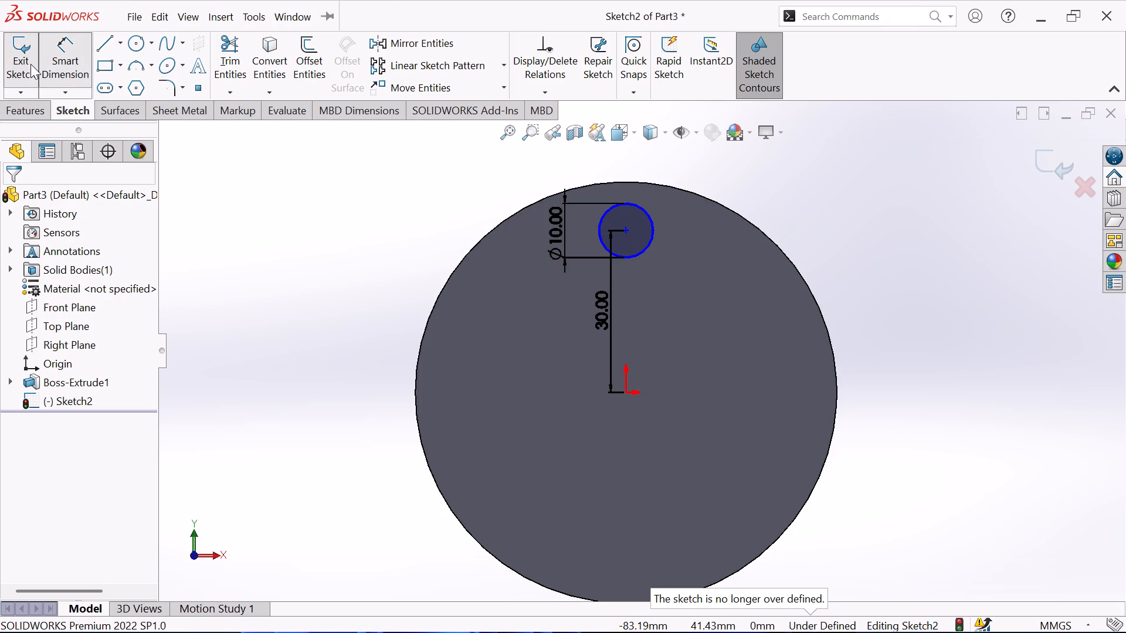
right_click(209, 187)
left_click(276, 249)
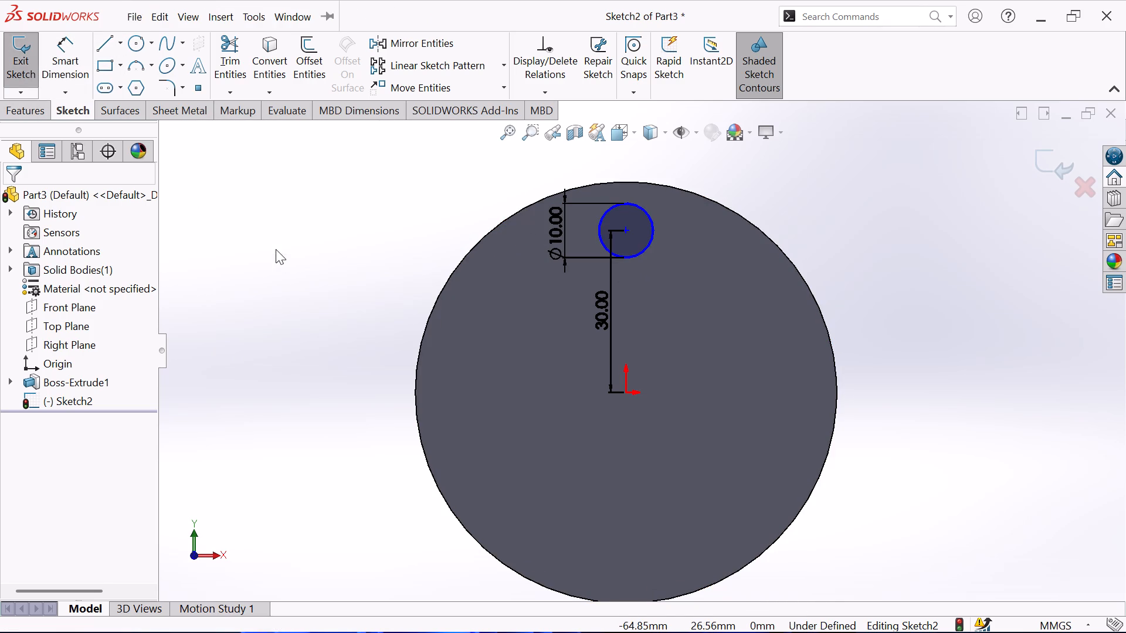
Create a circular sketch pattern of the 10 mm circle about the origin, with 4 equally spaced instances over 360 degrees.
left_click(442, 73)
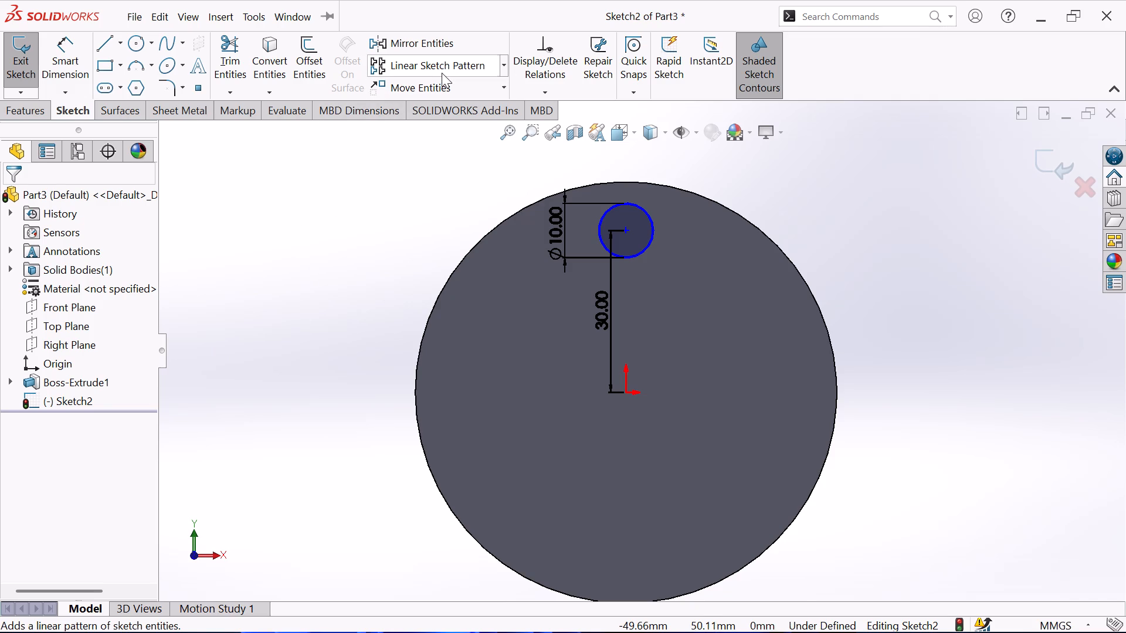
left_click(501, 67)
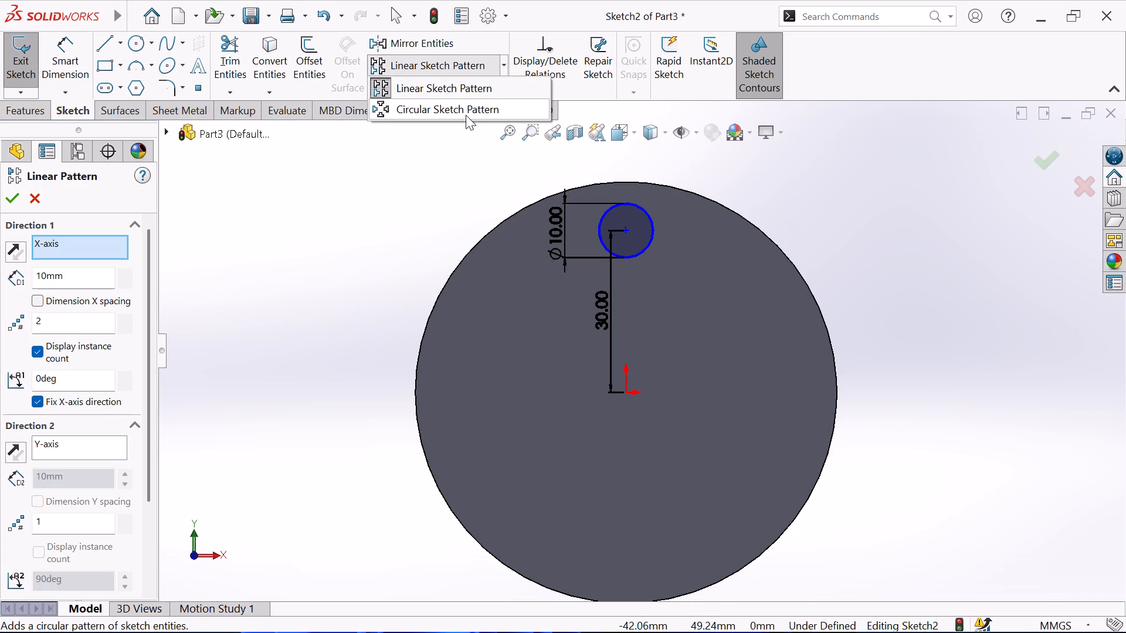
left_click(465, 114)
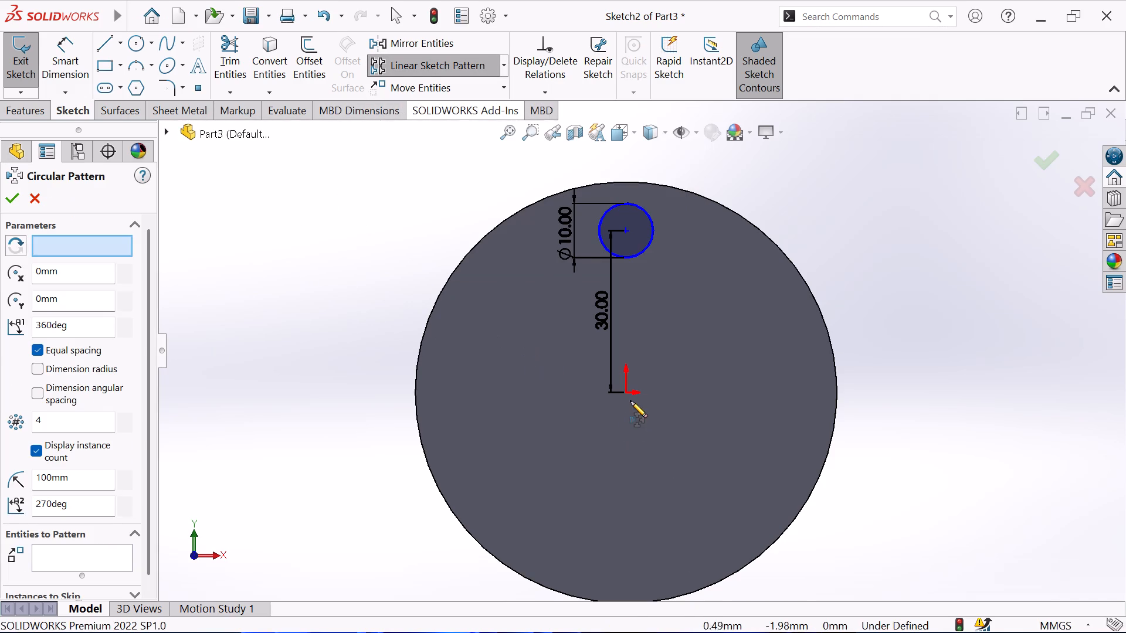
left_click(625, 393)
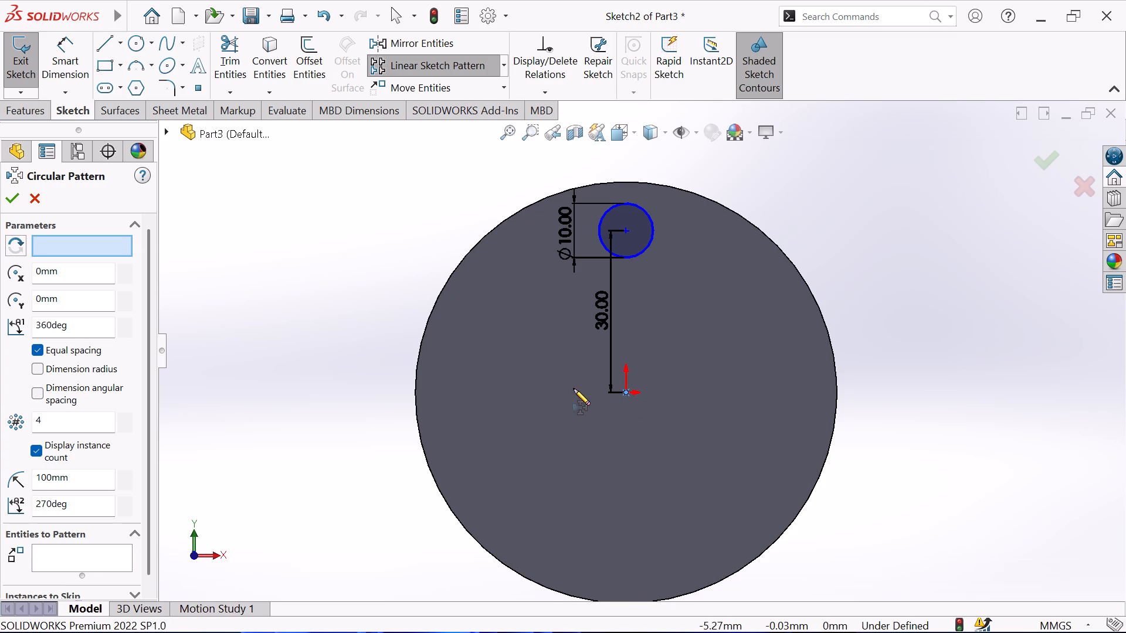
left_click(43, 551)
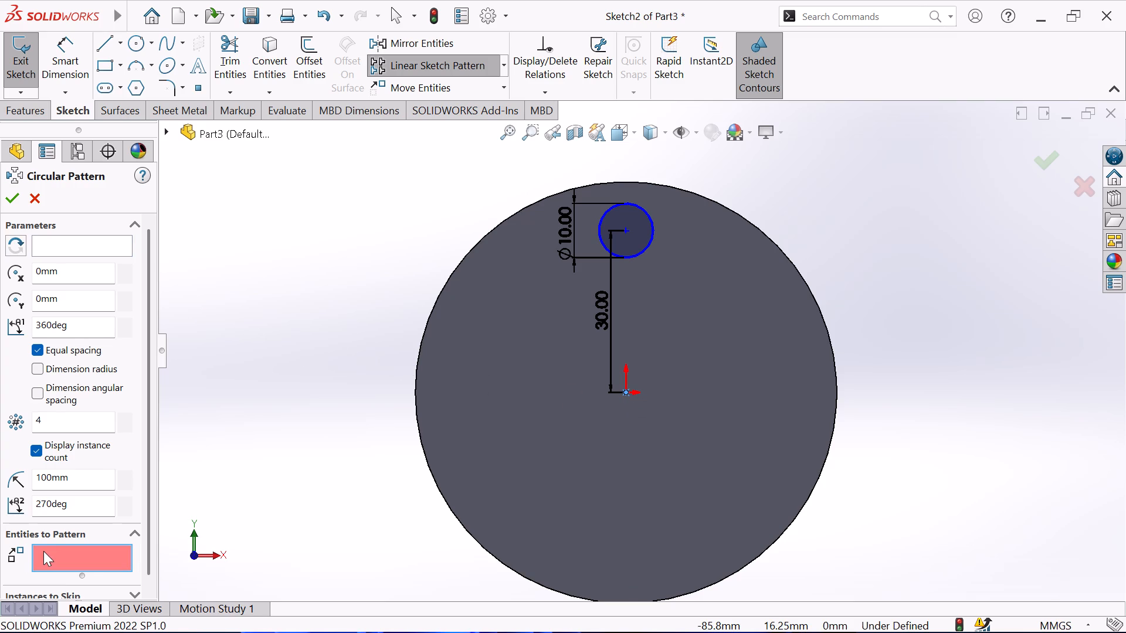
left_click(650, 241)
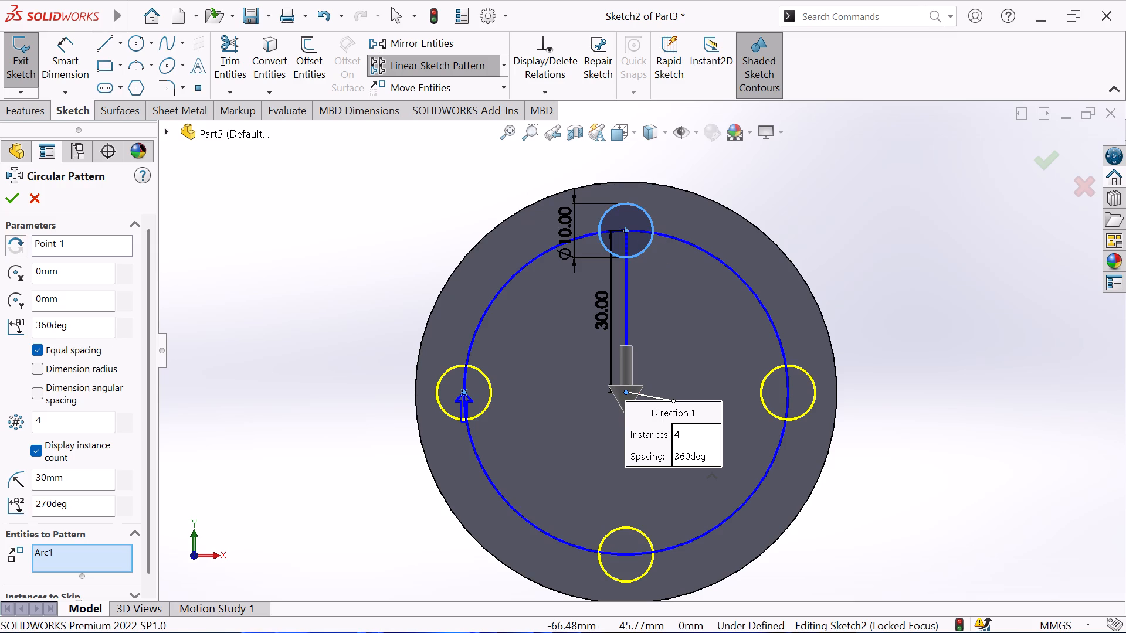
left_click(13, 194)
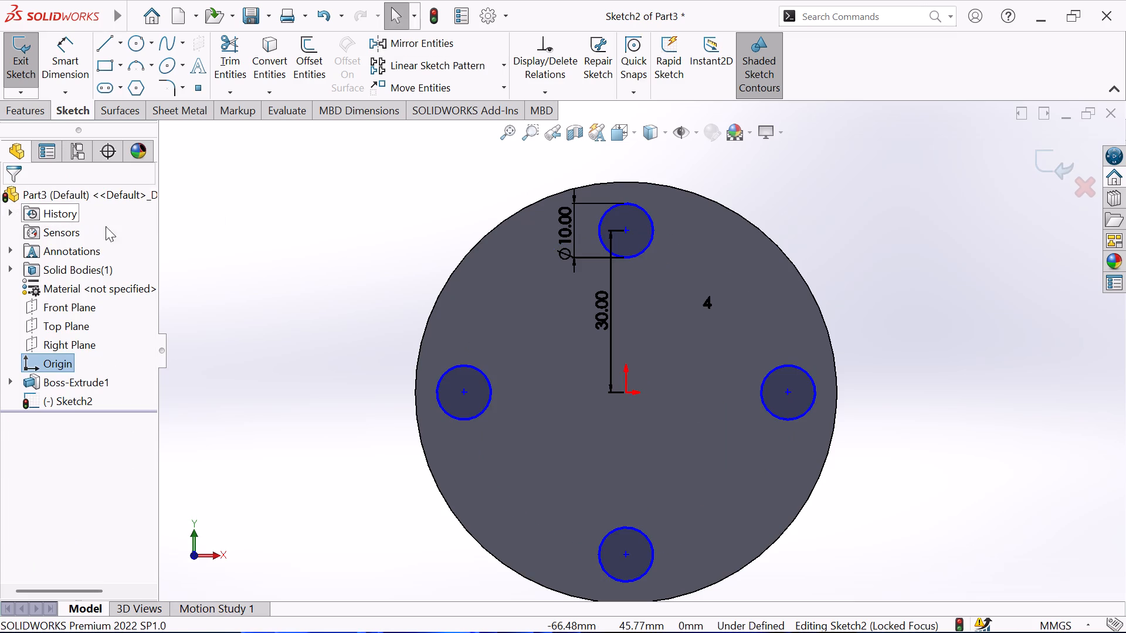
Finish the sketch and cut-extrude the four circles through the disc with a blind depth of 8 mm.
left_click(31, 71)
left_click(15, 108)
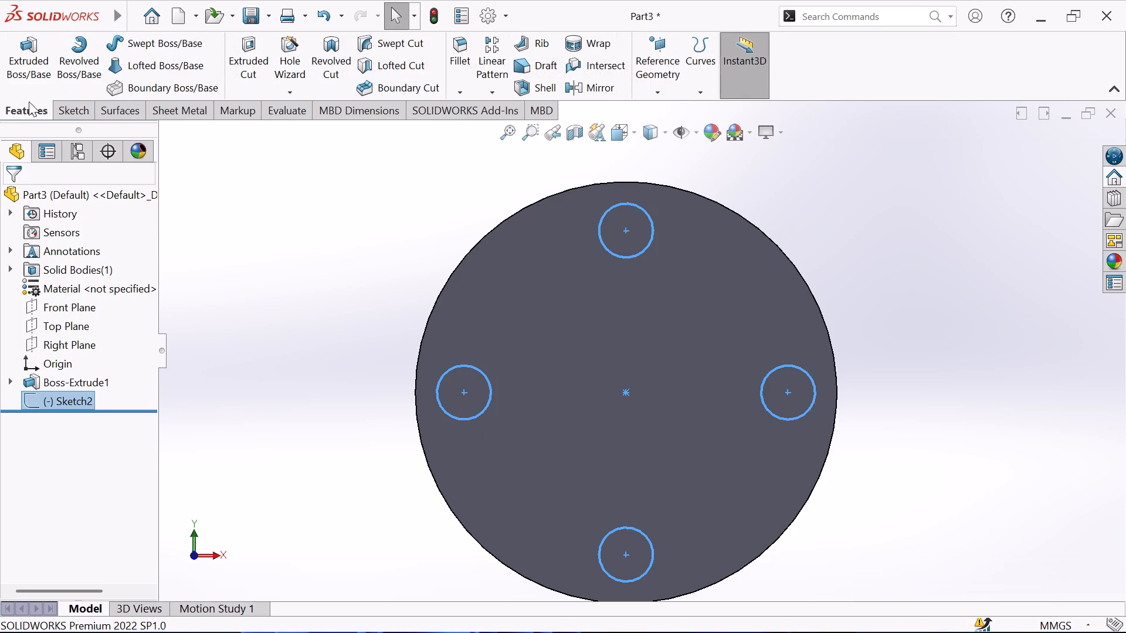
left_click(250, 53)
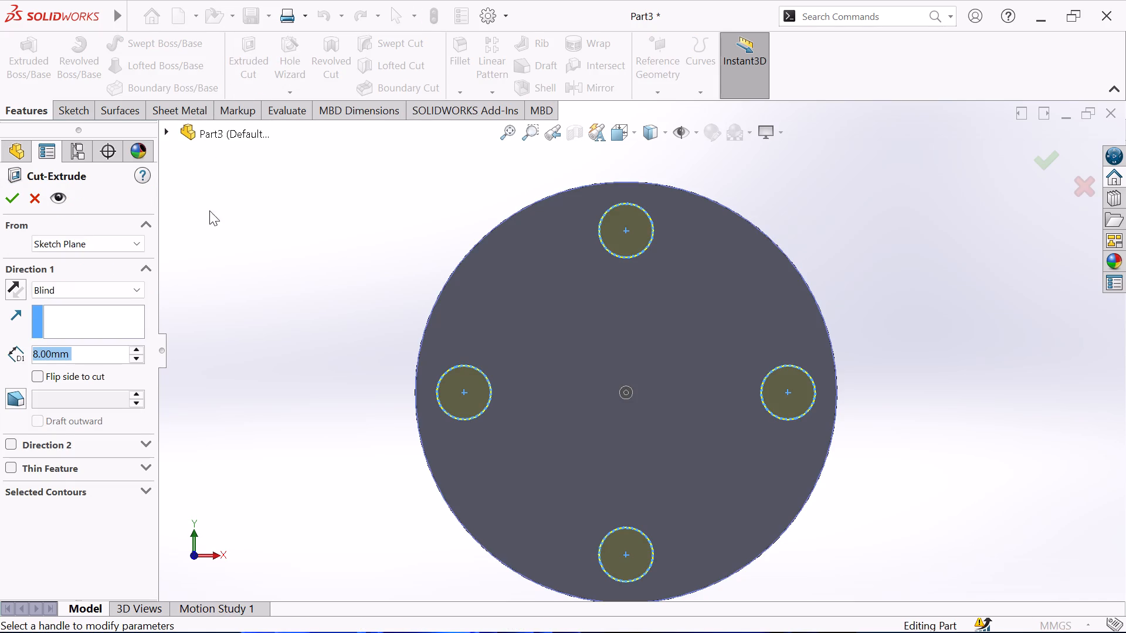
middle_click_drag(437, 223, 374, 260)
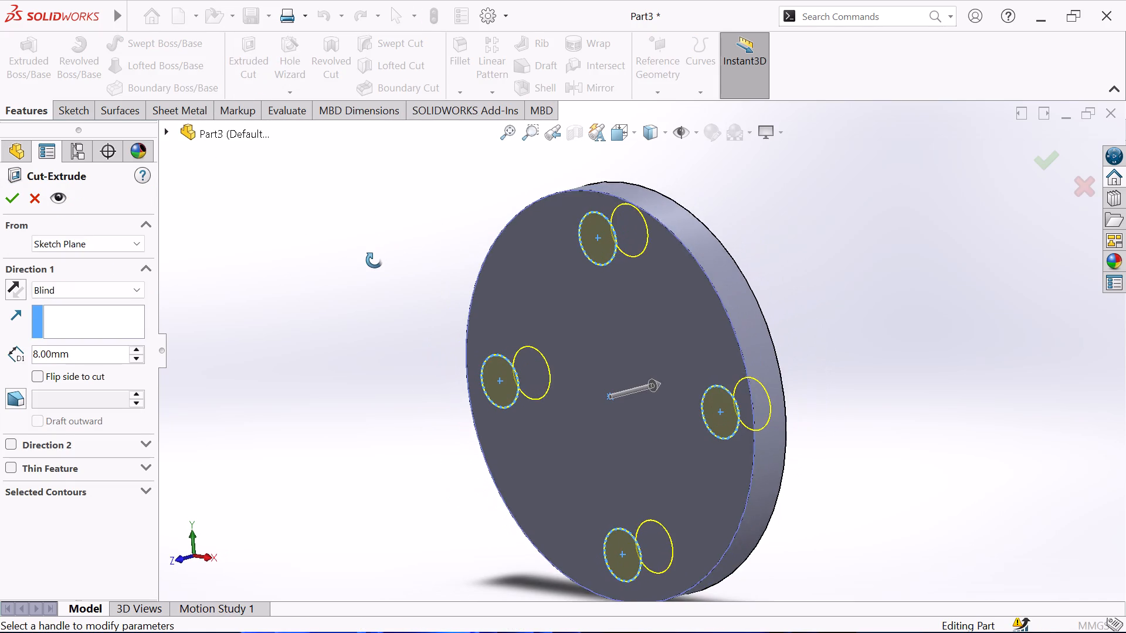
middle_click_drag(374, 260, 374, 261)
left_click(12, 199)
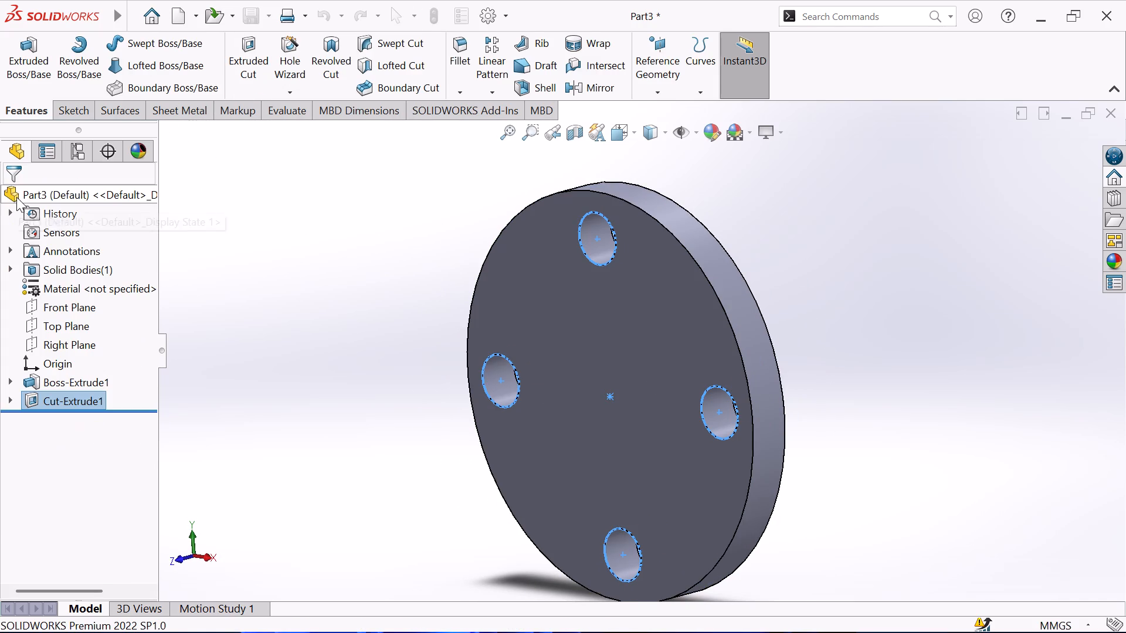
key("Escape")
Start a sketch on the Top Plane and draw a vertical line about 19.7 mm long from the origin, away from the disc.
middle_click_drag(325, 250, 435, 285)
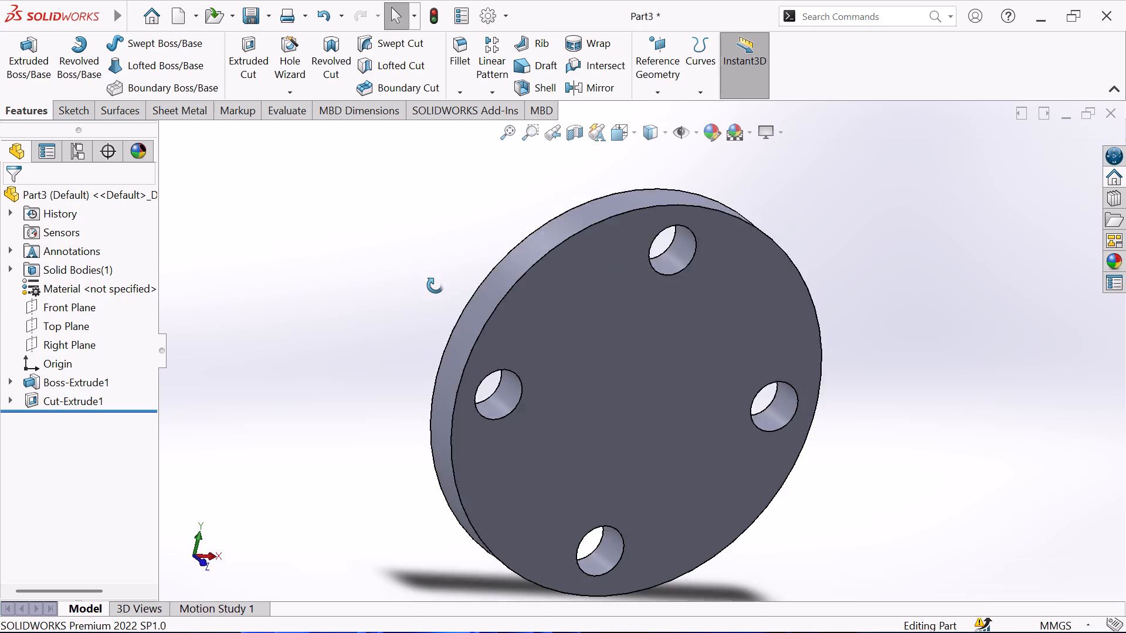
middle_click_drag(435, 285, 443, 287)
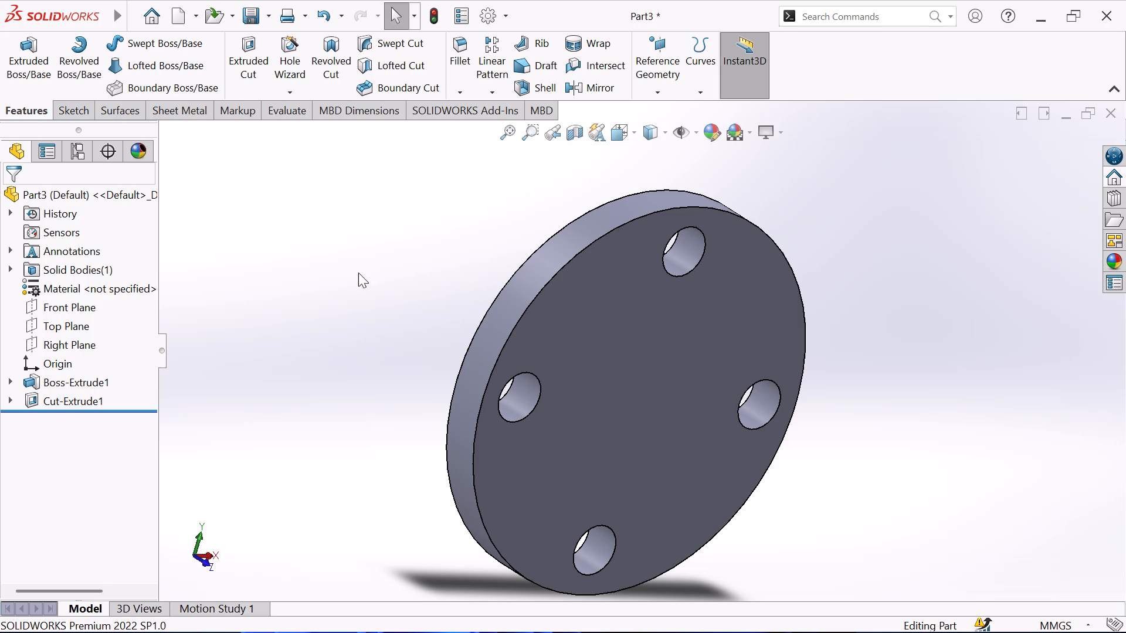
key("ctrl+8")
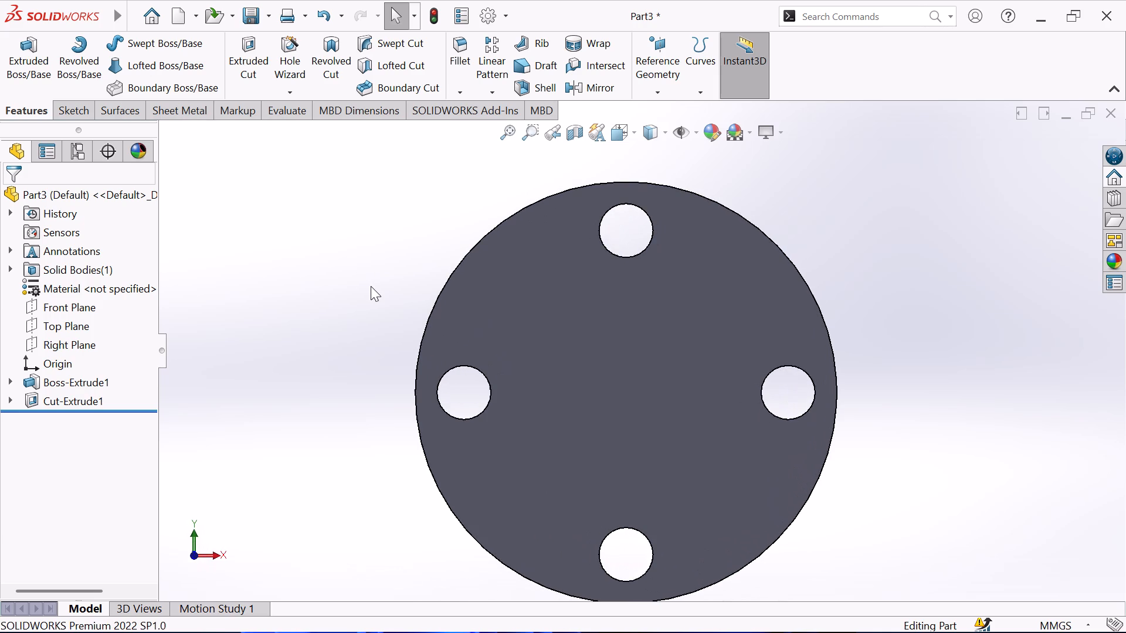
key("ctrl+7")
key("ctrl+6")
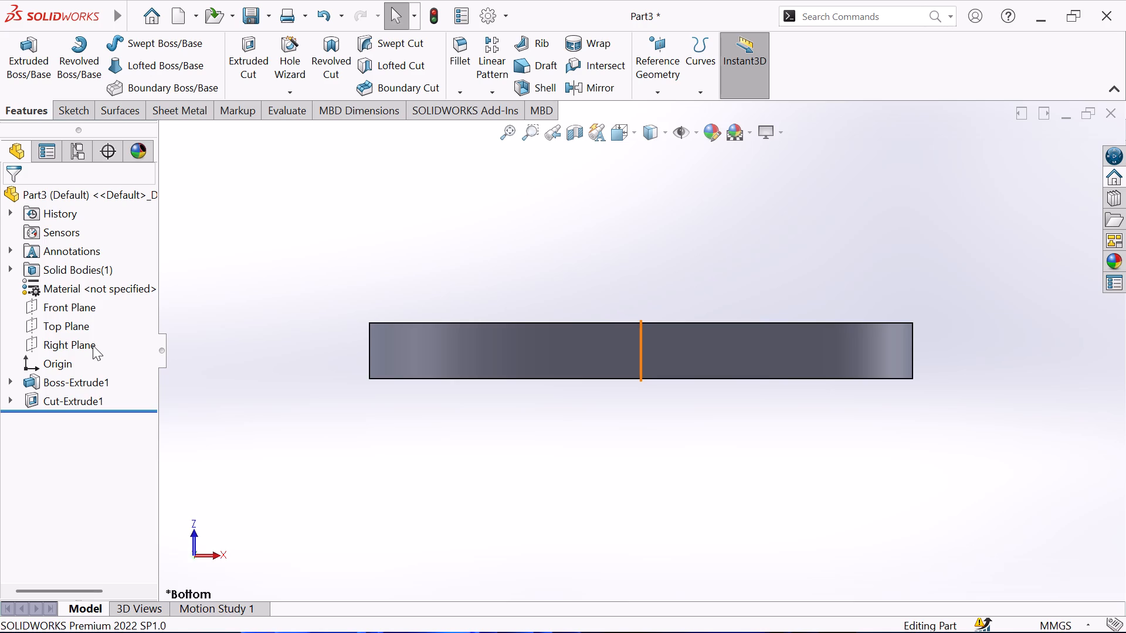
left_click(77, 327)
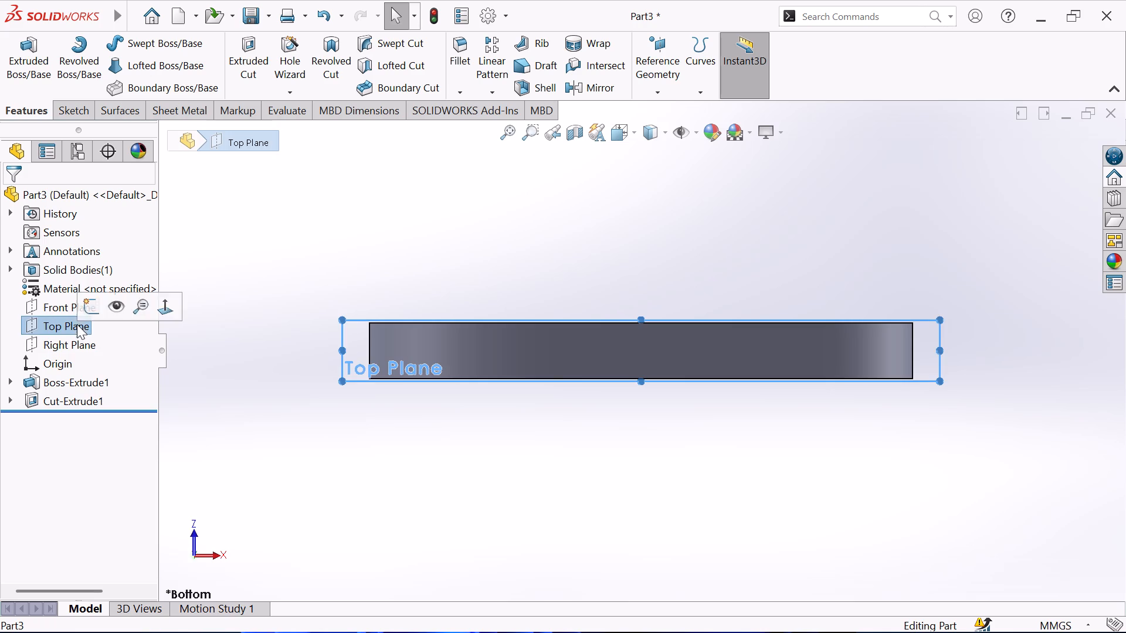
left_click(69, 106)
left_click(32, 52)
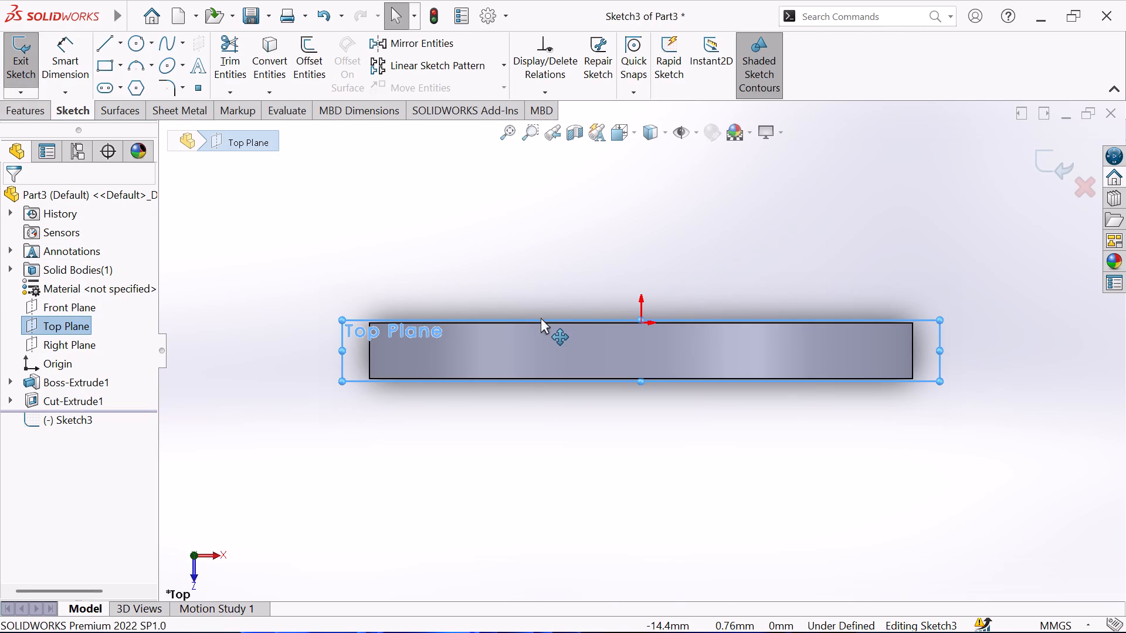
left_click(110, 46)
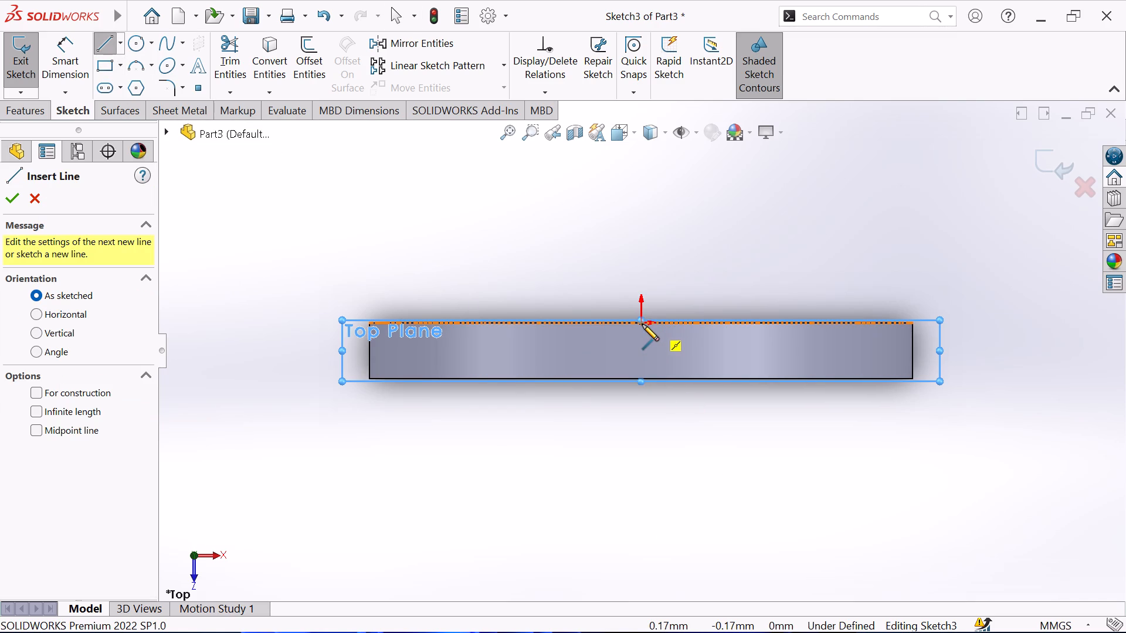
left_click(642, 324)
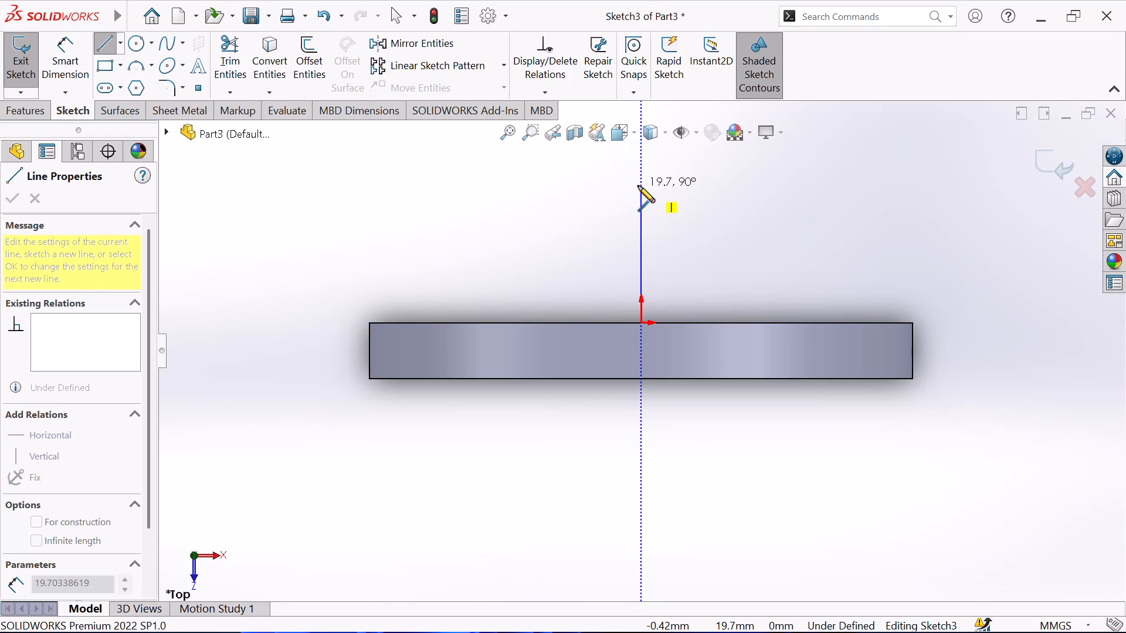
left_click(638, 186)
scroll(638, 186, "up", 3)
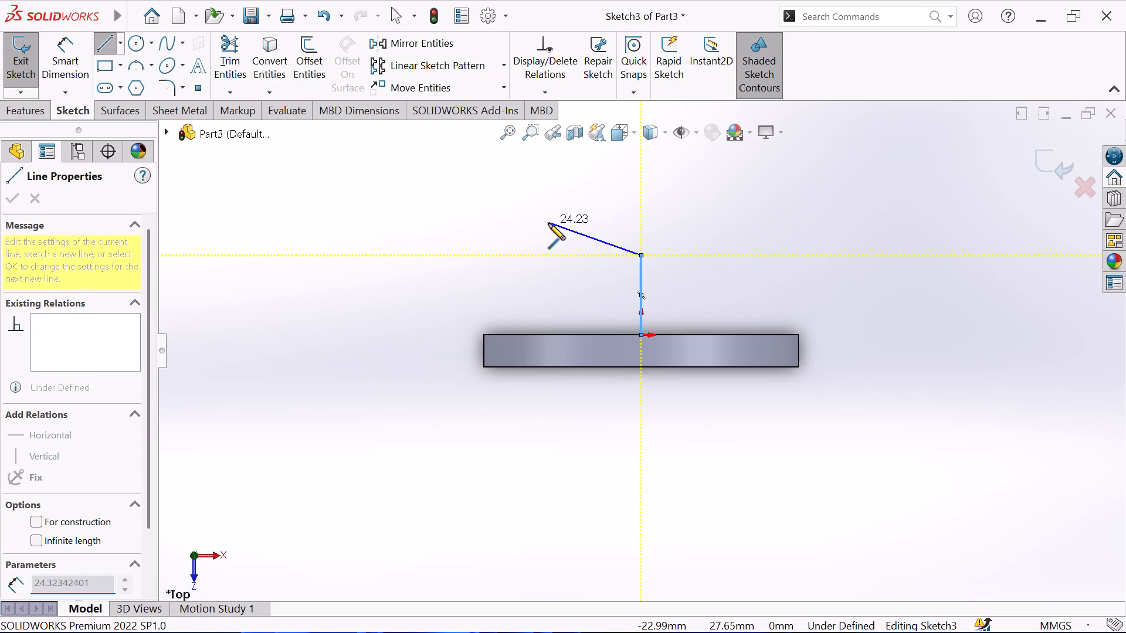
key("Escape")
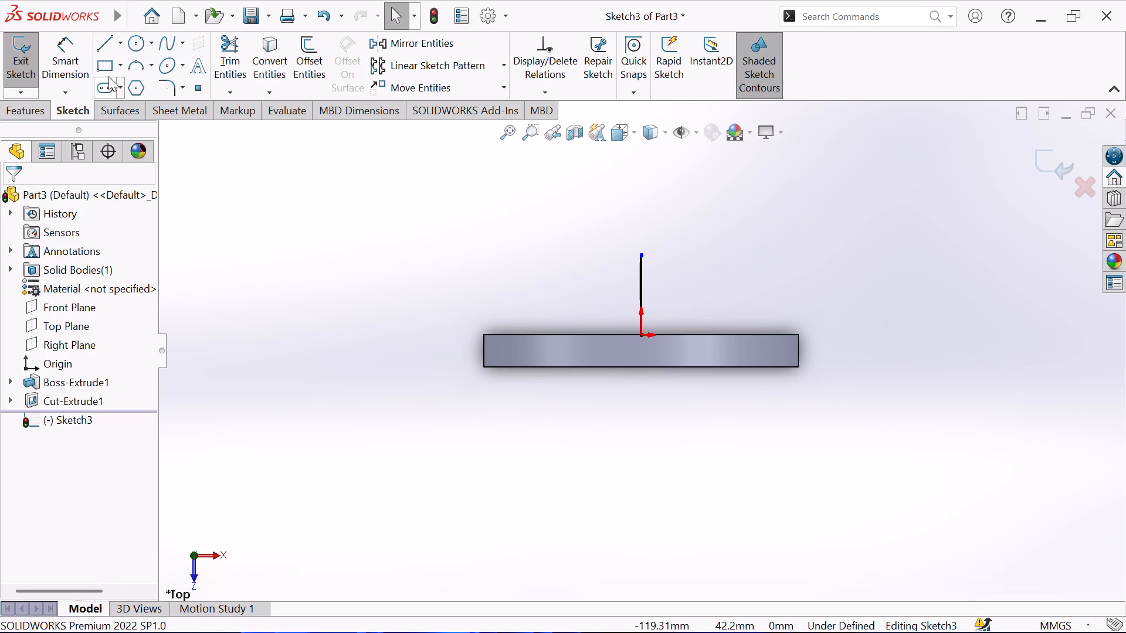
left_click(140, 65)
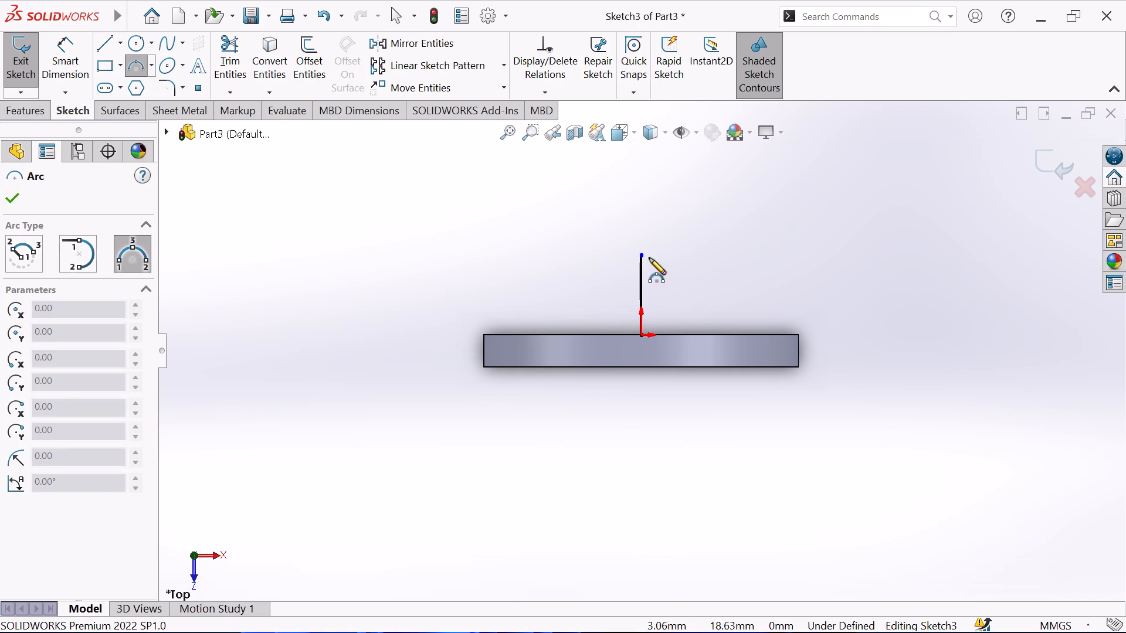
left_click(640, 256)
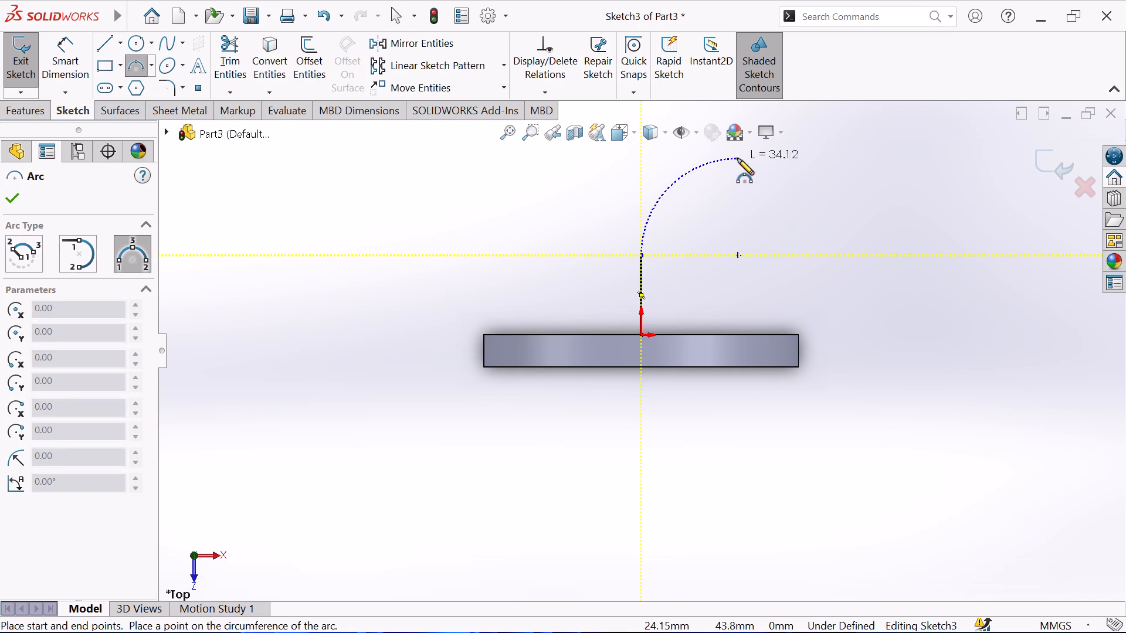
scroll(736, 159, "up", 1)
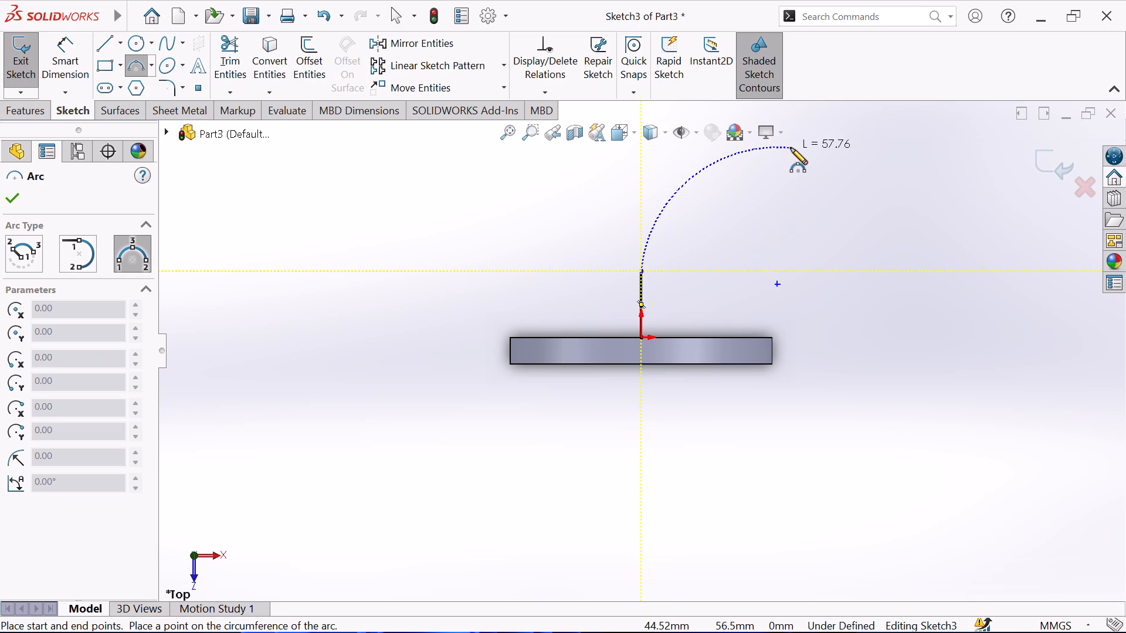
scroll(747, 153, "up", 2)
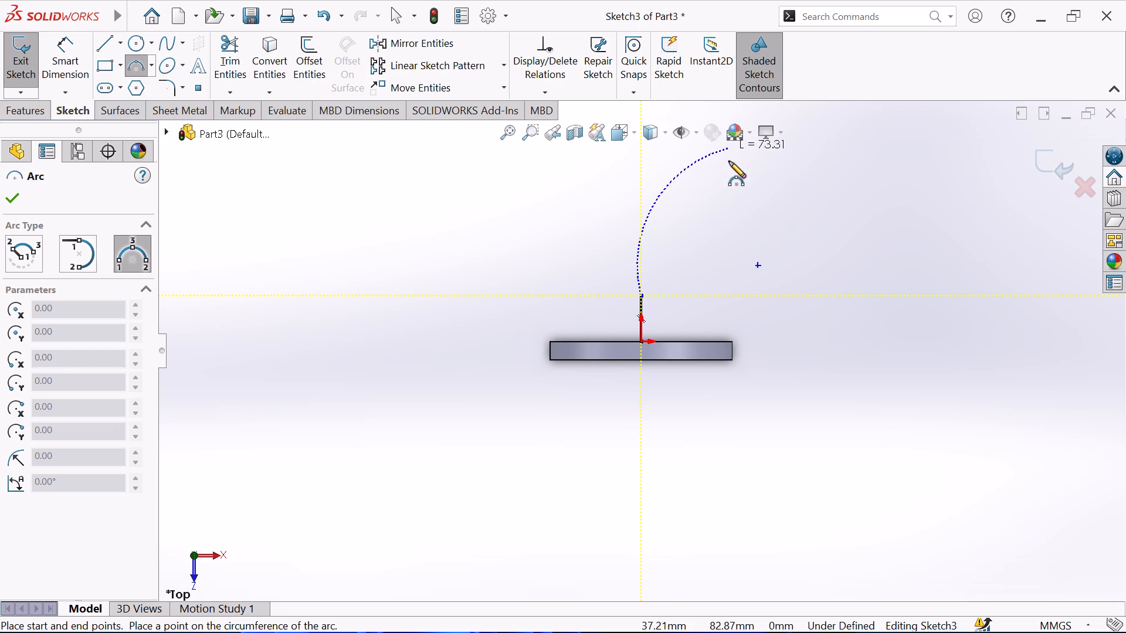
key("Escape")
Lengthen the vertical line by moving its free endpoint to about 33.9 mm from the origin.
scroll(686, 245, "up", 1)
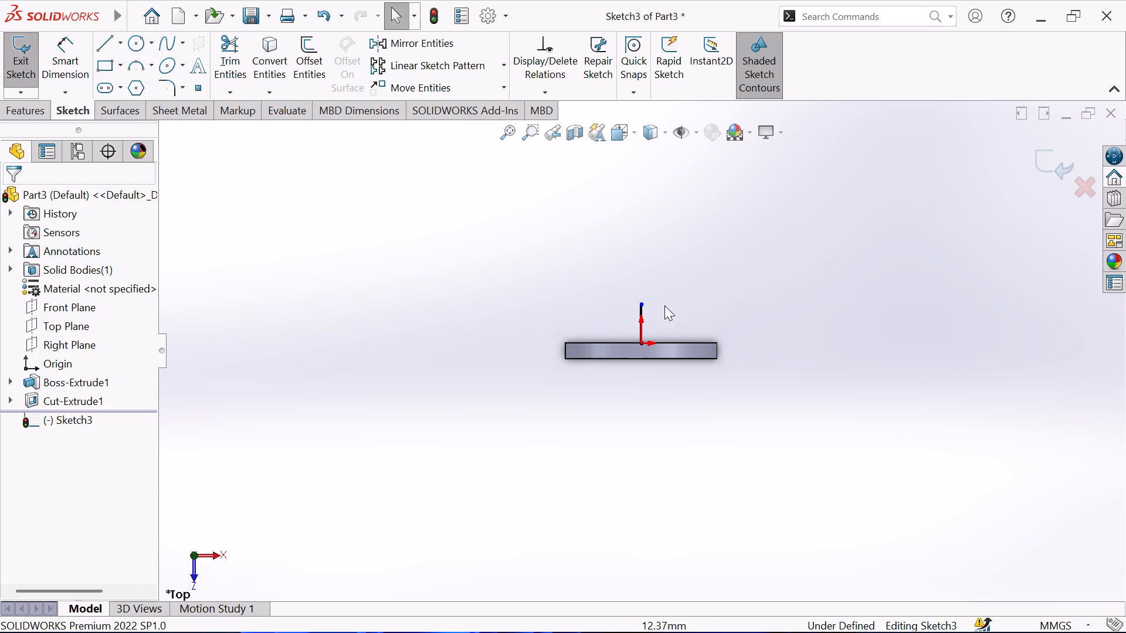
scroll(663, 309, "down", 3)
left_click_drag(623, 307, 620, 292)
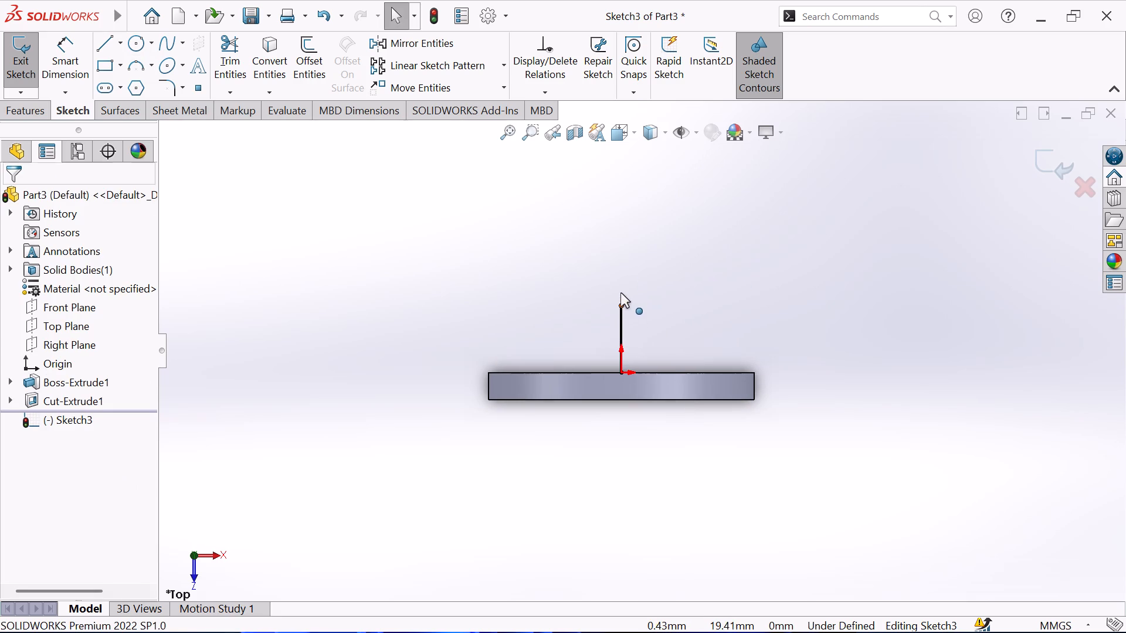
left_click_drag(620, 292, 631, 257)
scroll(676, 280, "up", 1)
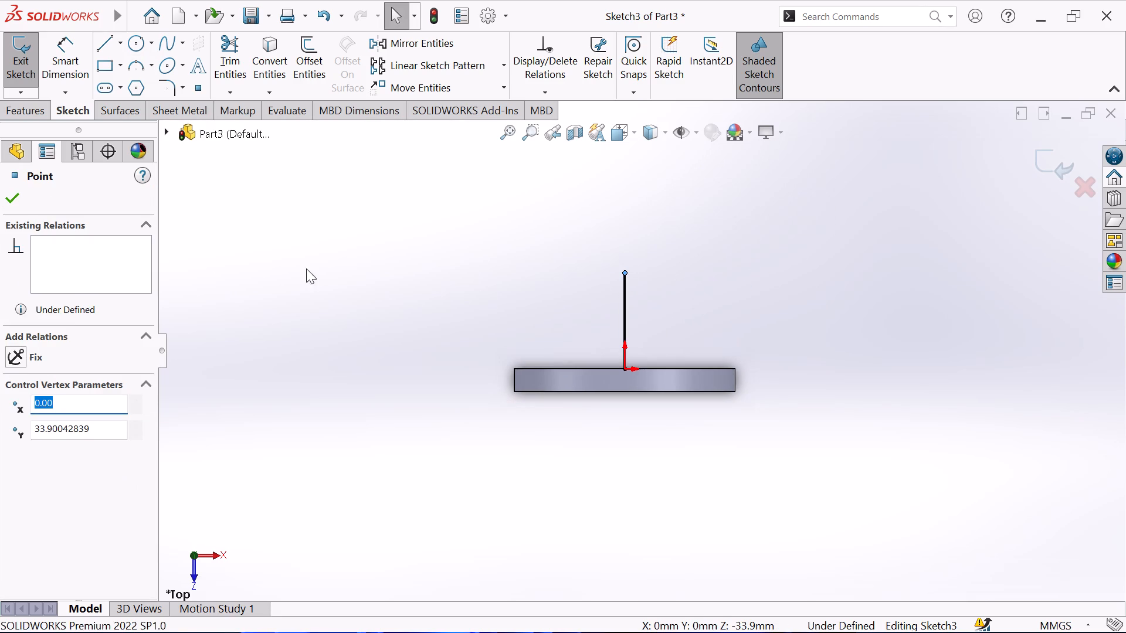
left_click(12, 205)
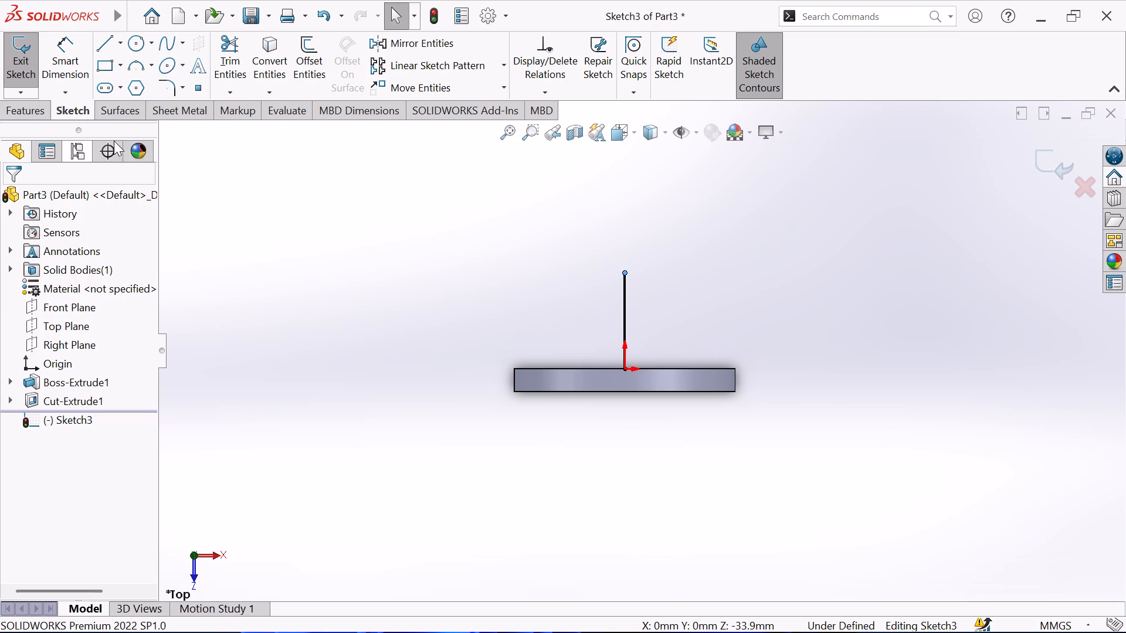
Draw a three-point 90° arc of about 42.2 mm radius from the vertical line's free end, curving away to the +X side.
left_click(126, 64)
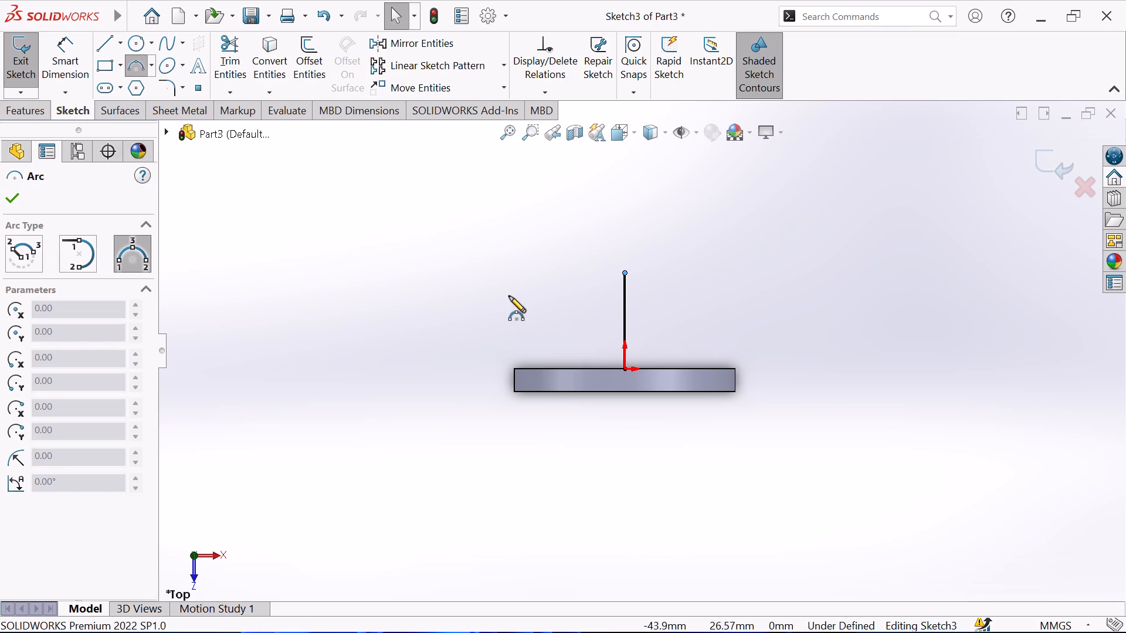
left_click(623, 270)
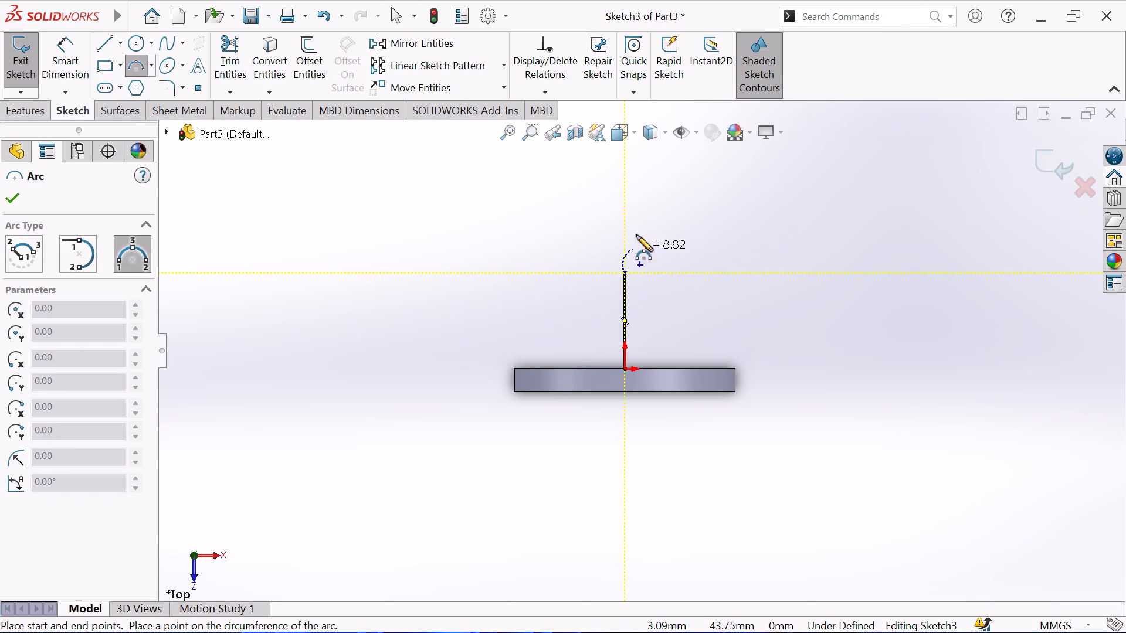
left_click(745, 155)
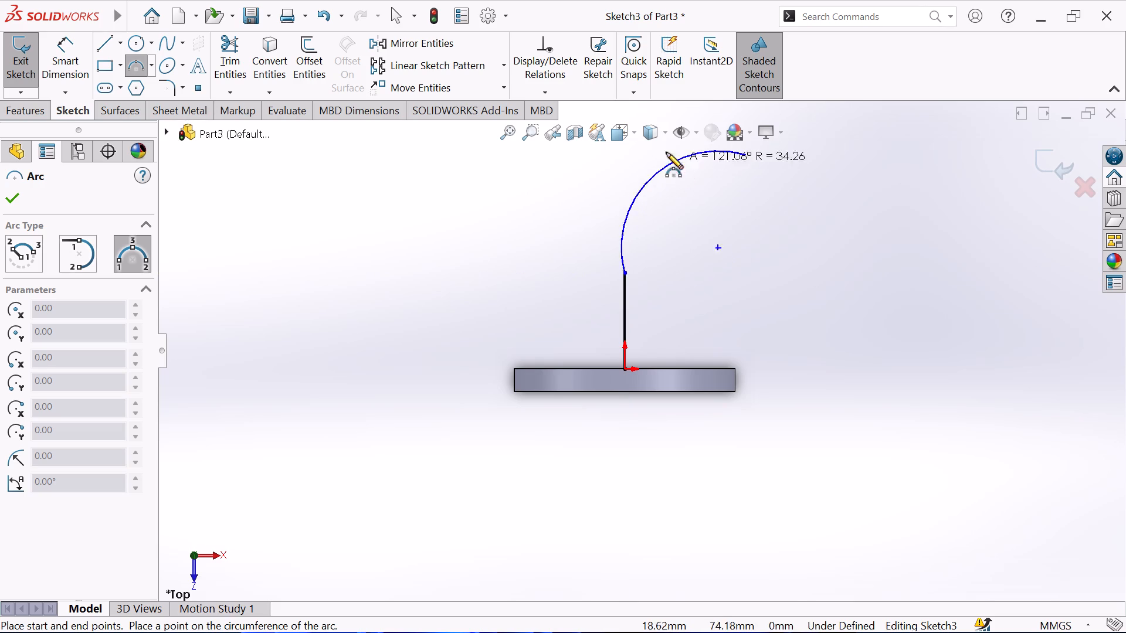
left_click(714, 158)
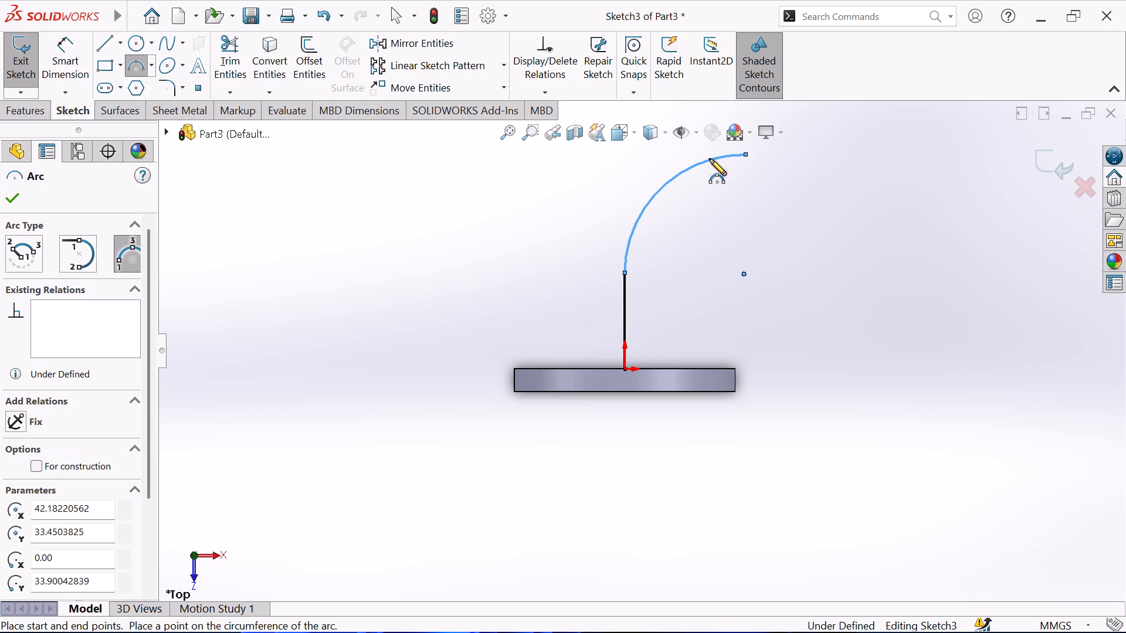
left_click(6, 197)
key("Escape")
Dimension the arc with a radius of 35 mm.
scroll(564, 259, "up", 2)
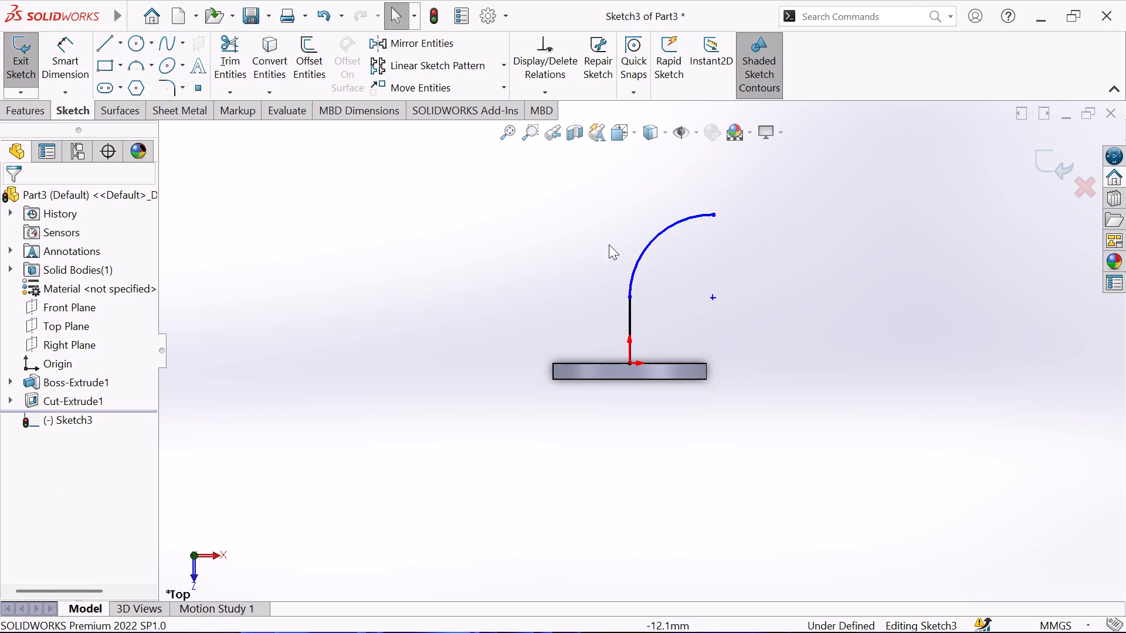
scroll(617, 237, "down", 1)
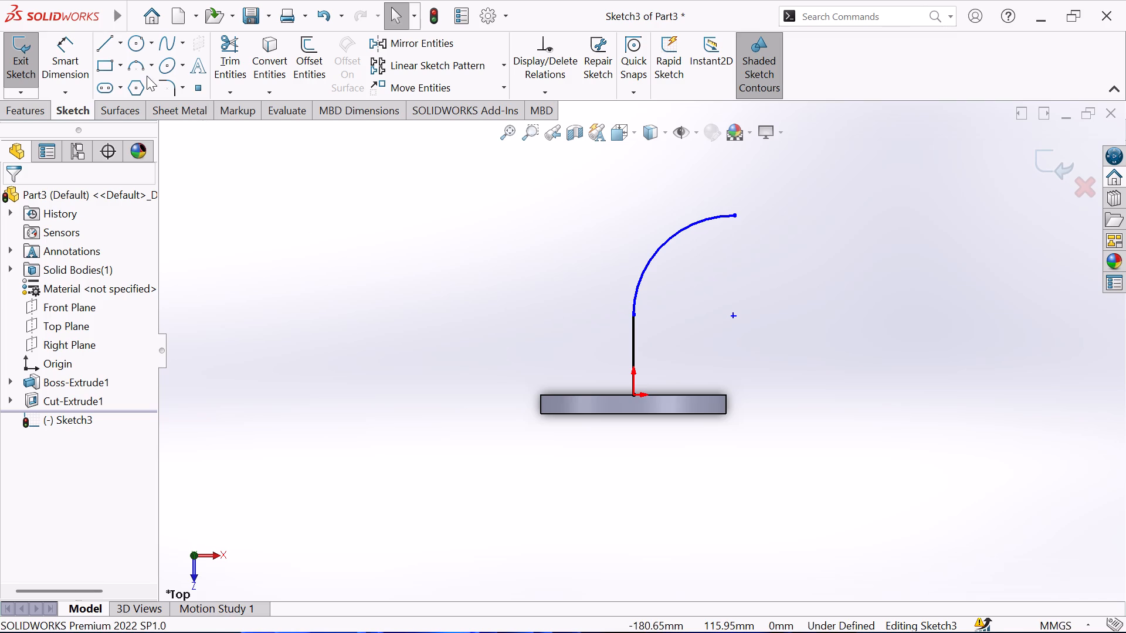
left_click(66, 59)
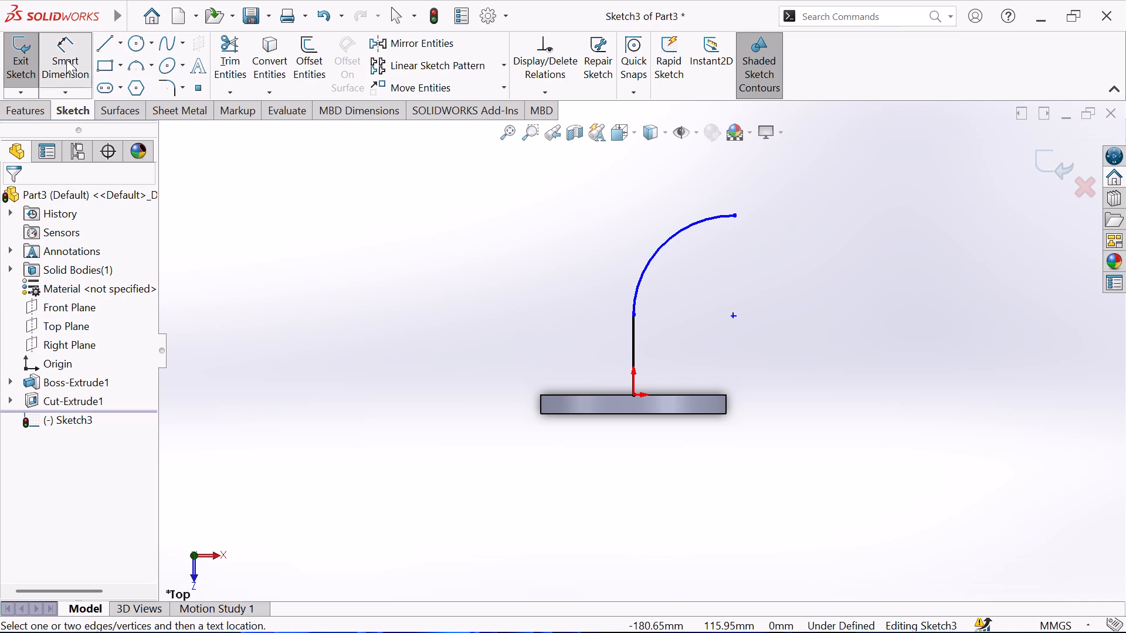
left_click(673, 239)
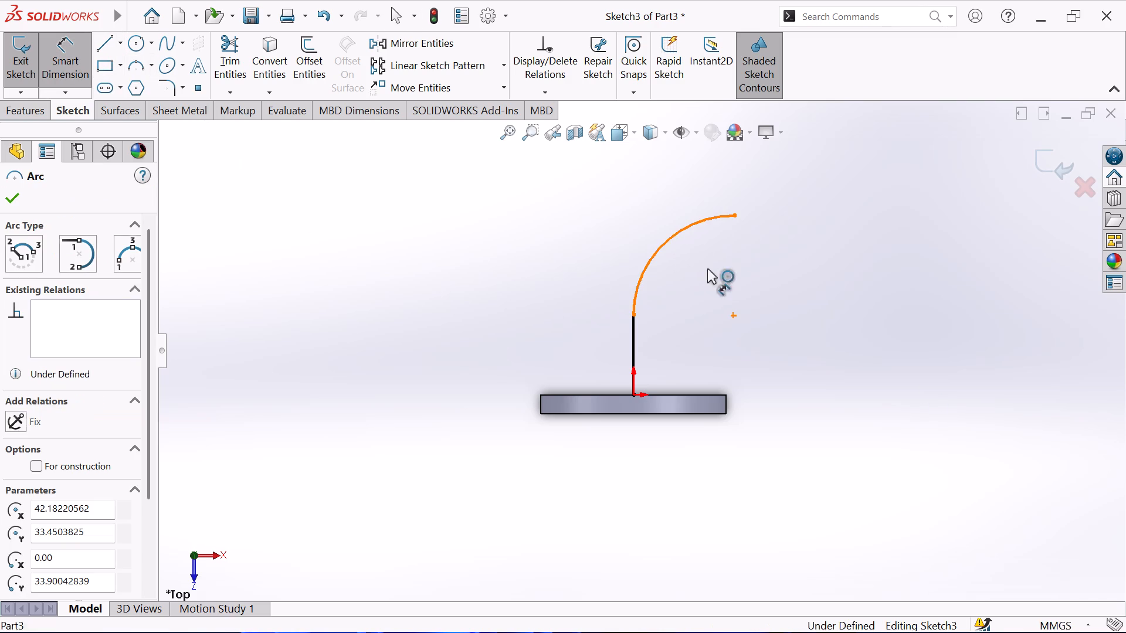
left_click(706, 285)
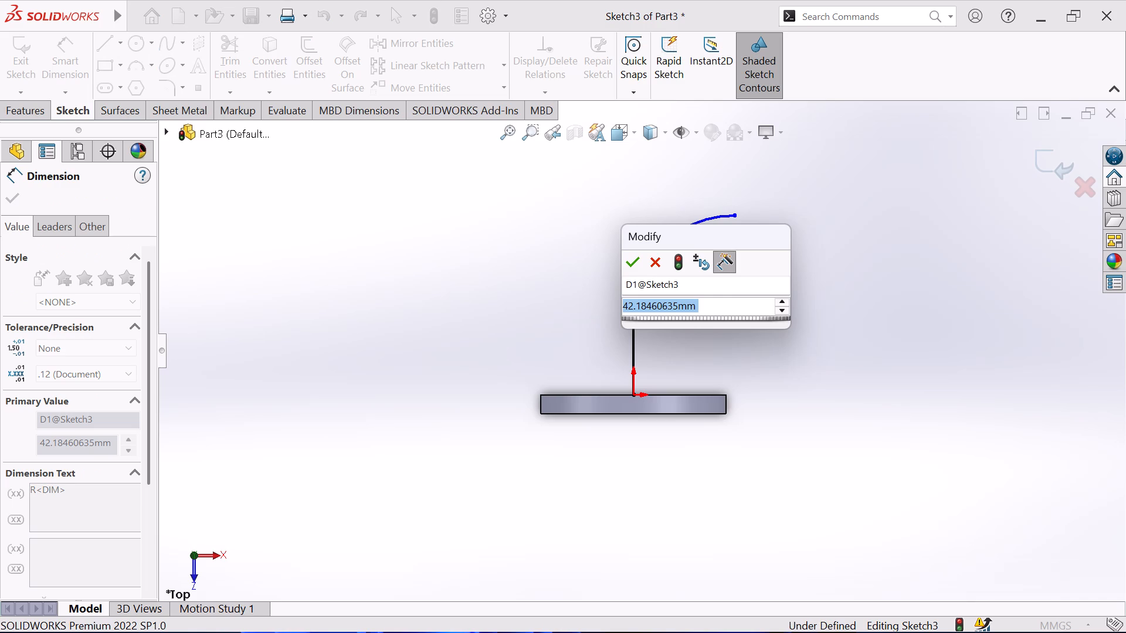
type("35")
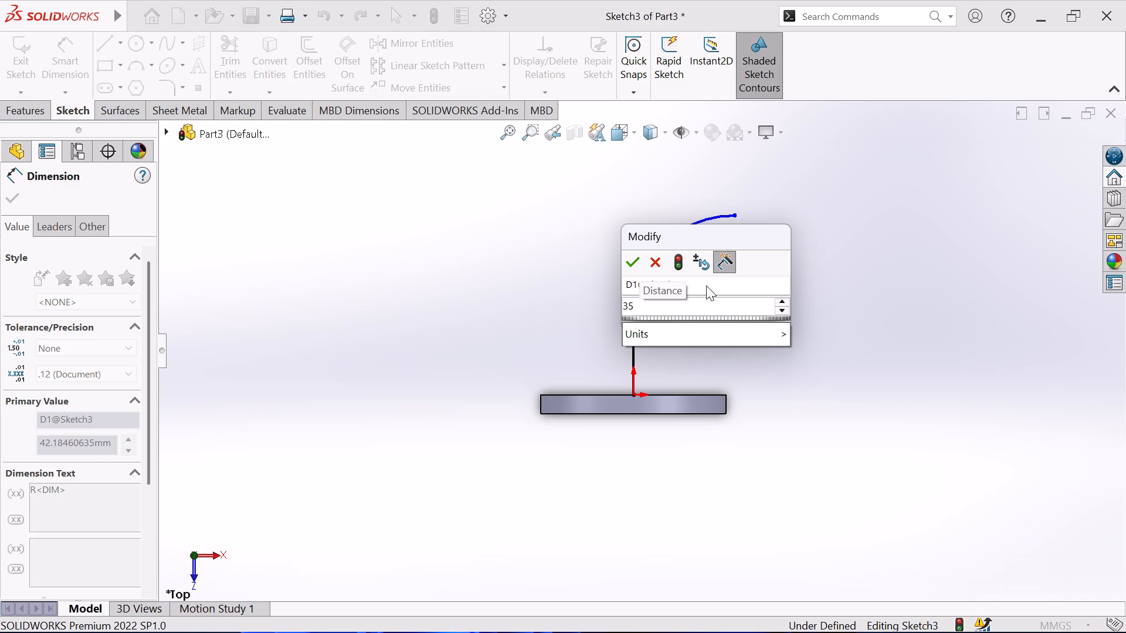
key("Return")
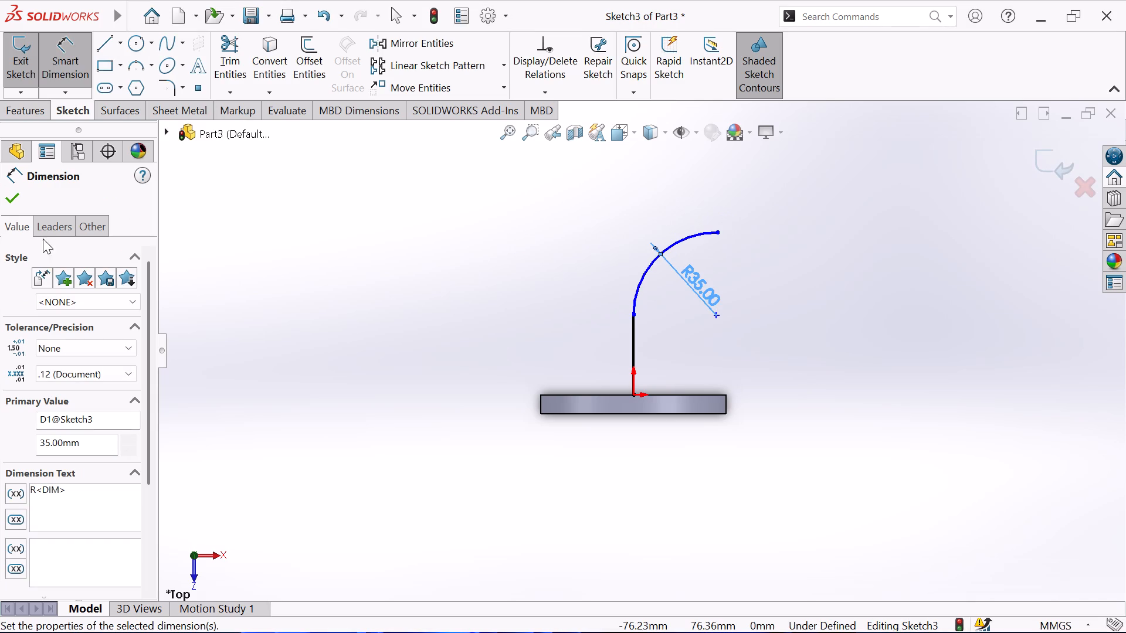
left_click(13, 199)
Dimension the vertical distance from the arc's free endpoint to the disc's far-face corner as 88 mm.
left_click(80, 57)
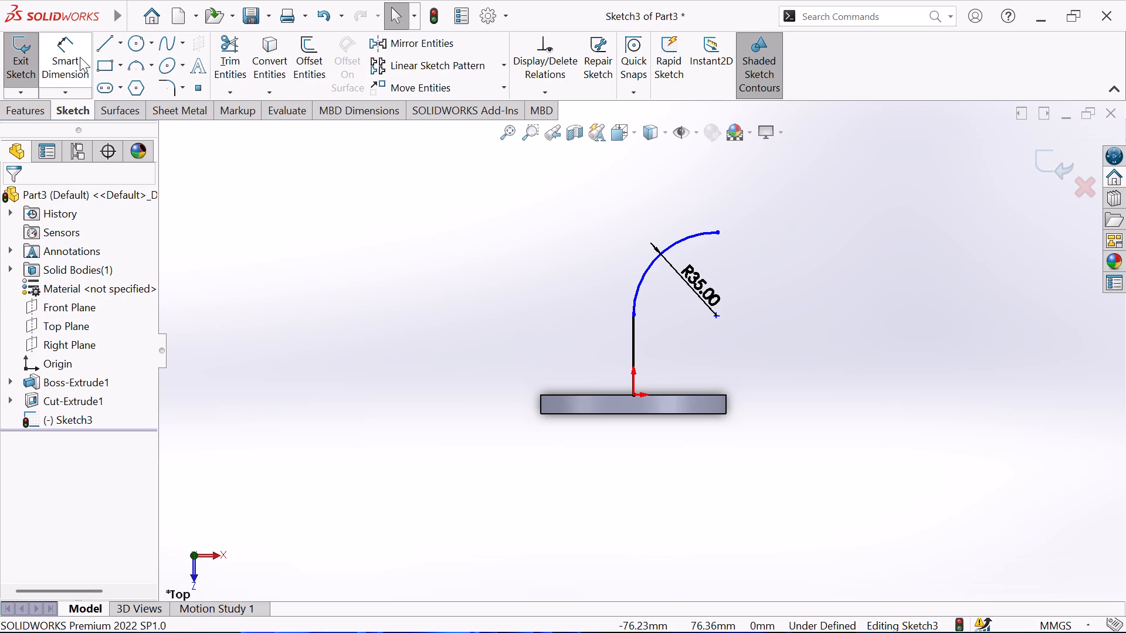
left_click(716, 230)
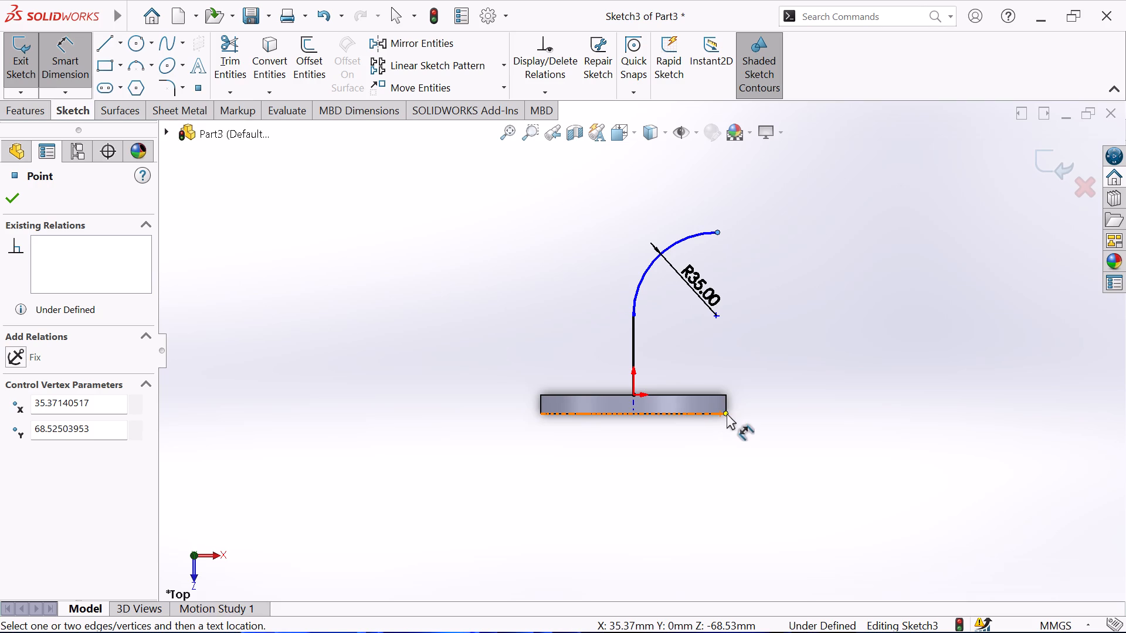
left_click(727, 413)
left_click(768, 319)
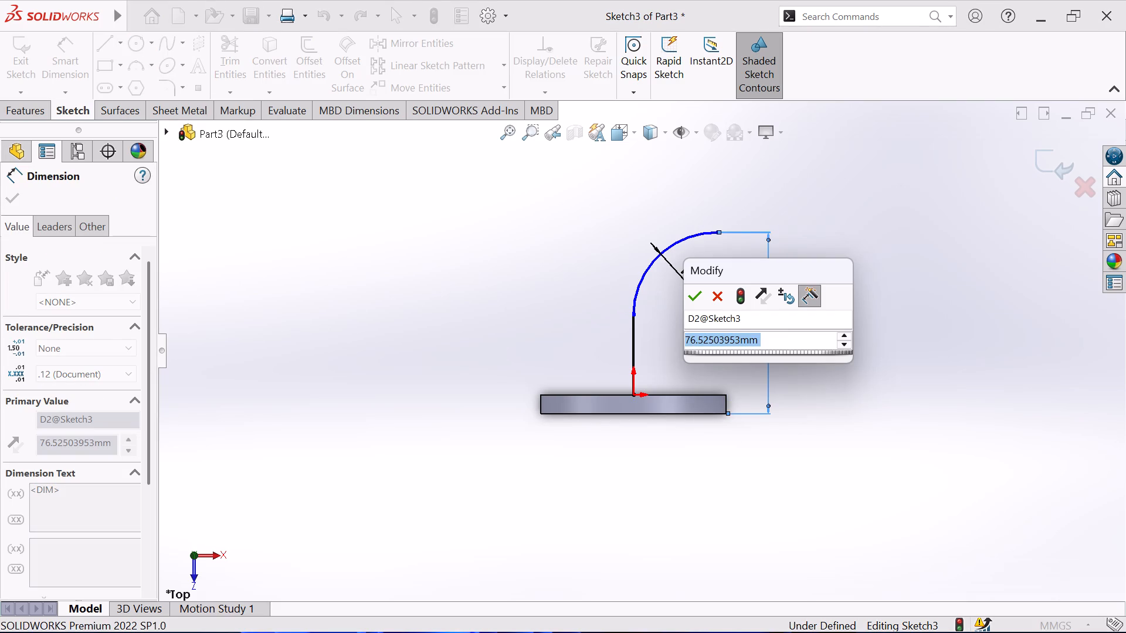
type("88")
key("Return")
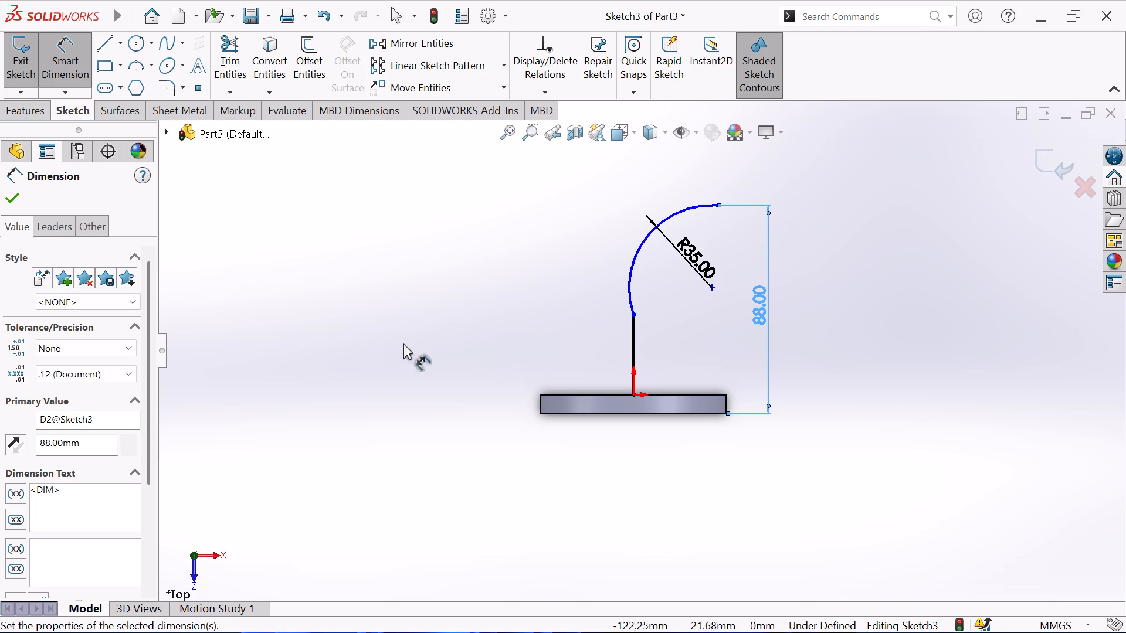
key("Escape")
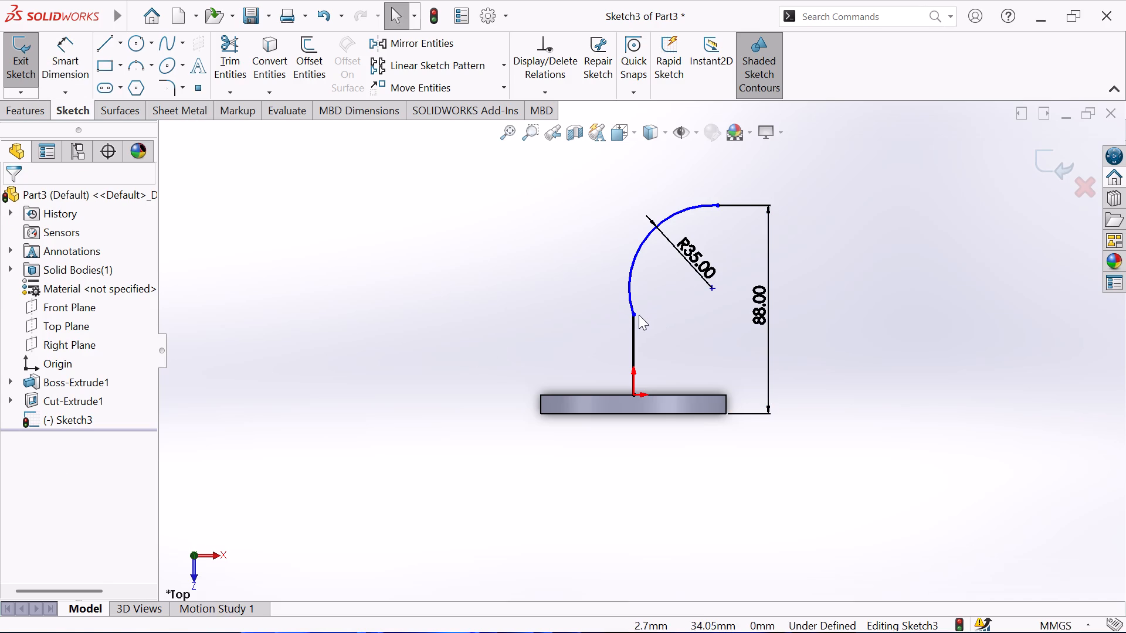
Add a tangent relation at the point where the vertical line meets the arc.
left_click(634, 316)
left_click(670, 256)
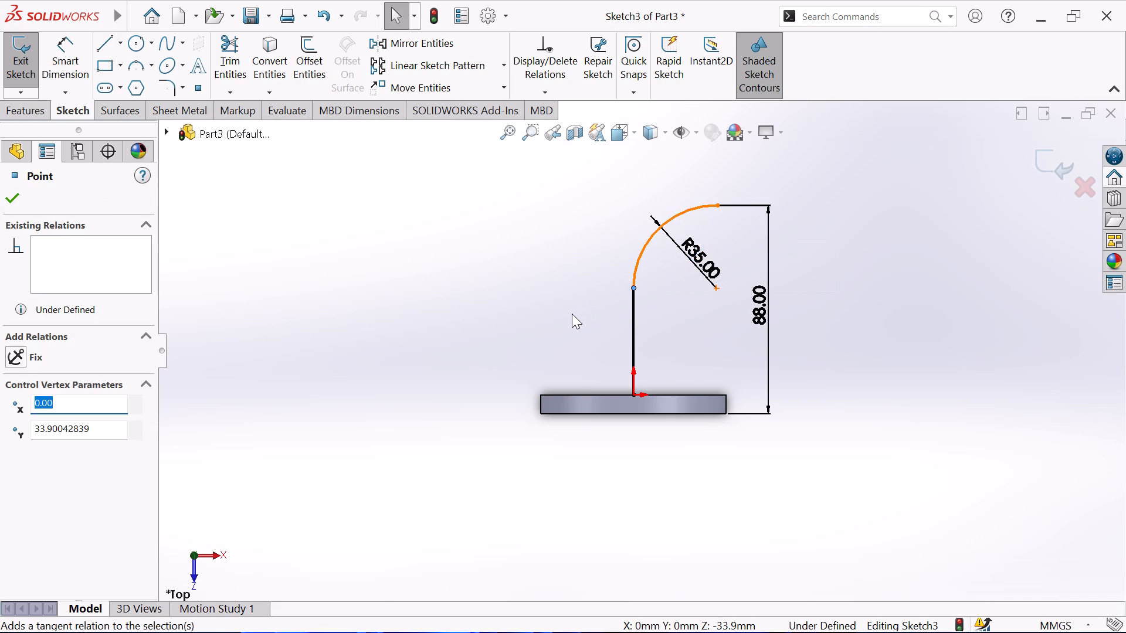
right_click(520, 307)
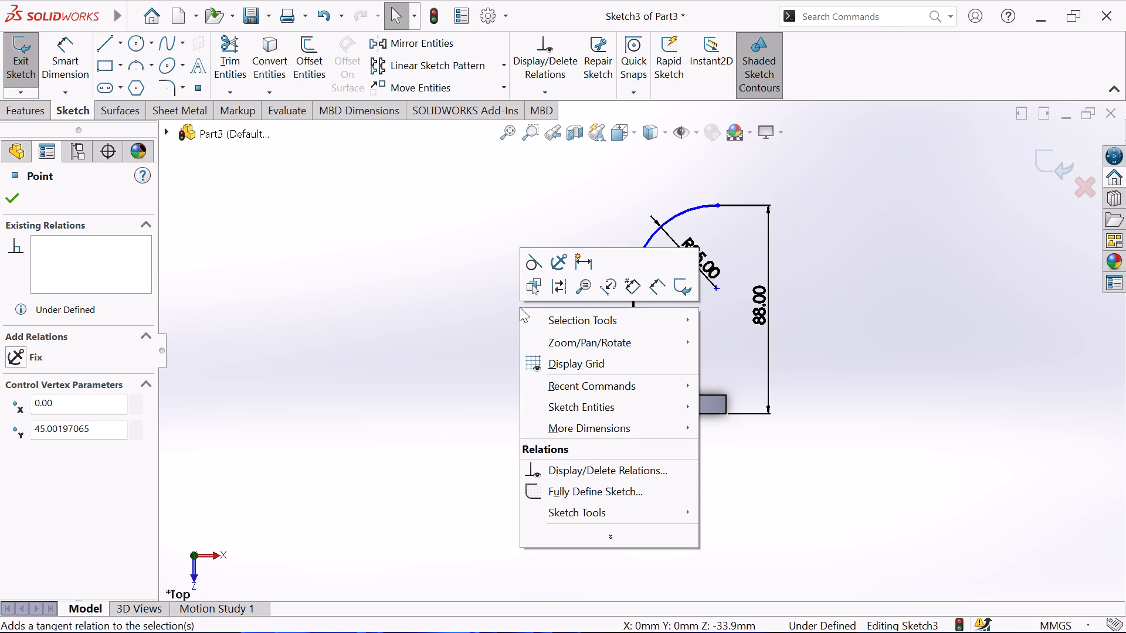
key("Escape")
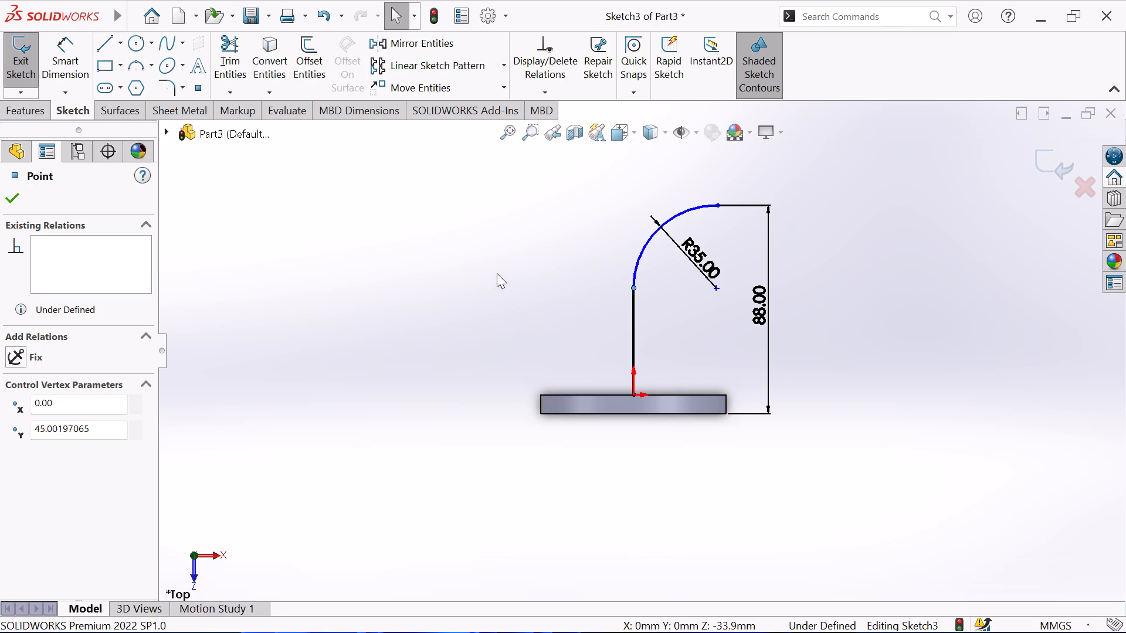
Apply Fully Define Sketch to the arc only, replacing the preselected point, with relations and dimensions enabled, and exit the sketch.
left_click(552, 96)
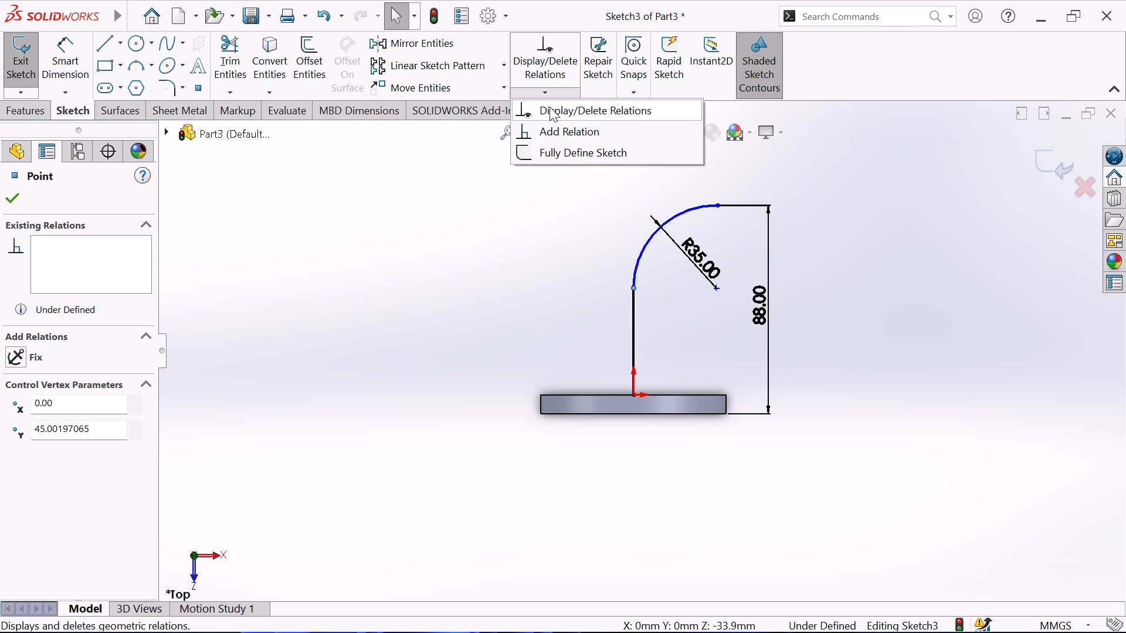
left_click(559, 150)
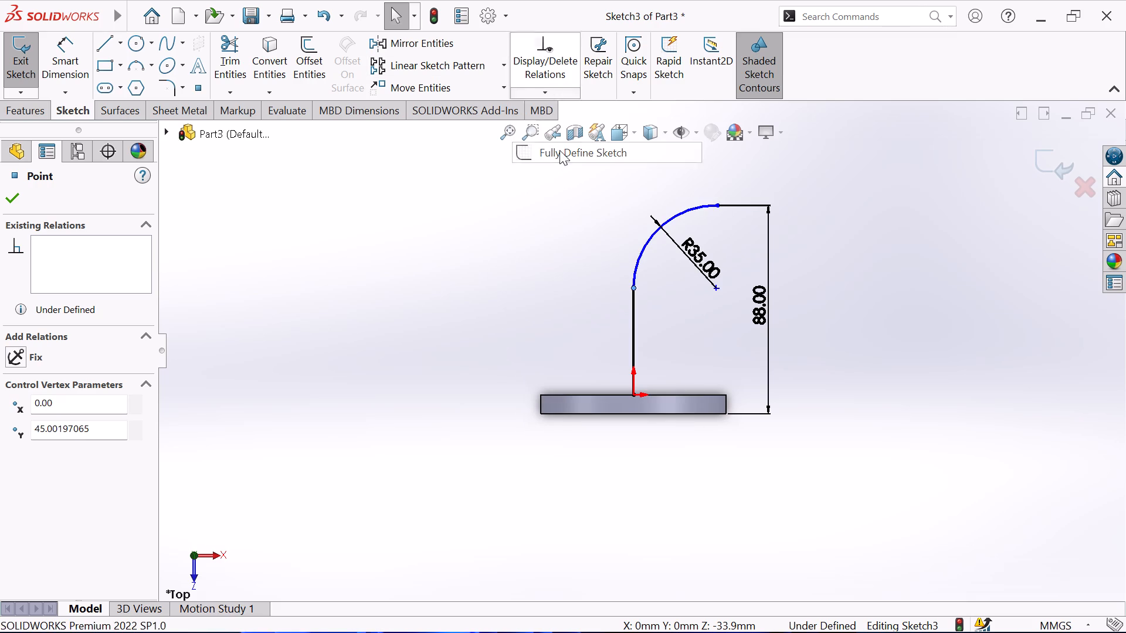
left_click(649, 236)
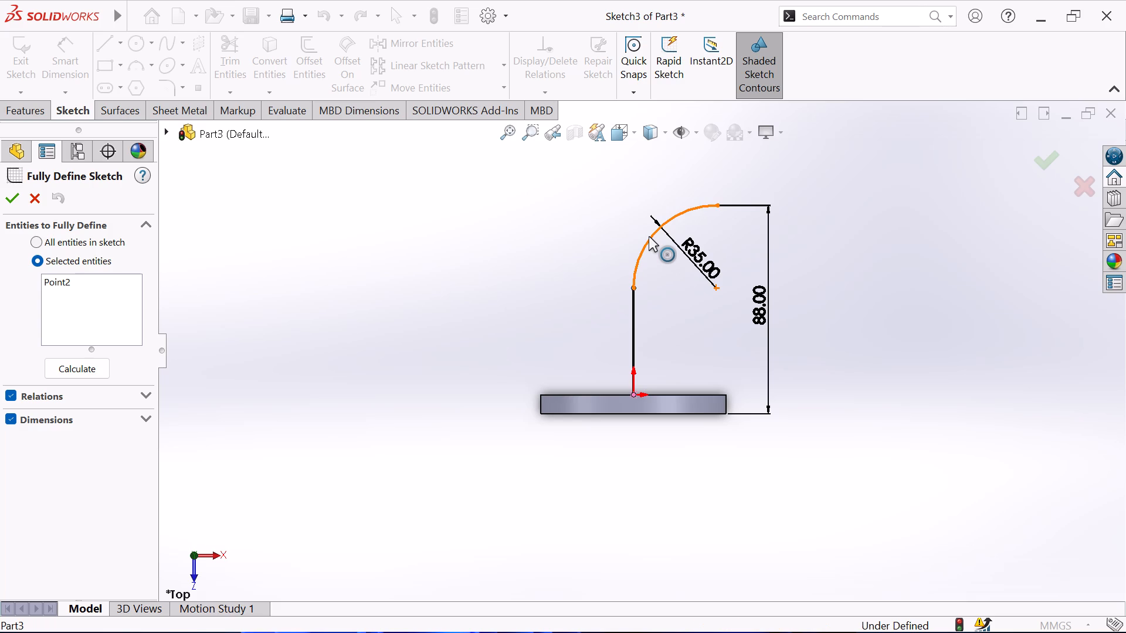
left_click(646, 243)
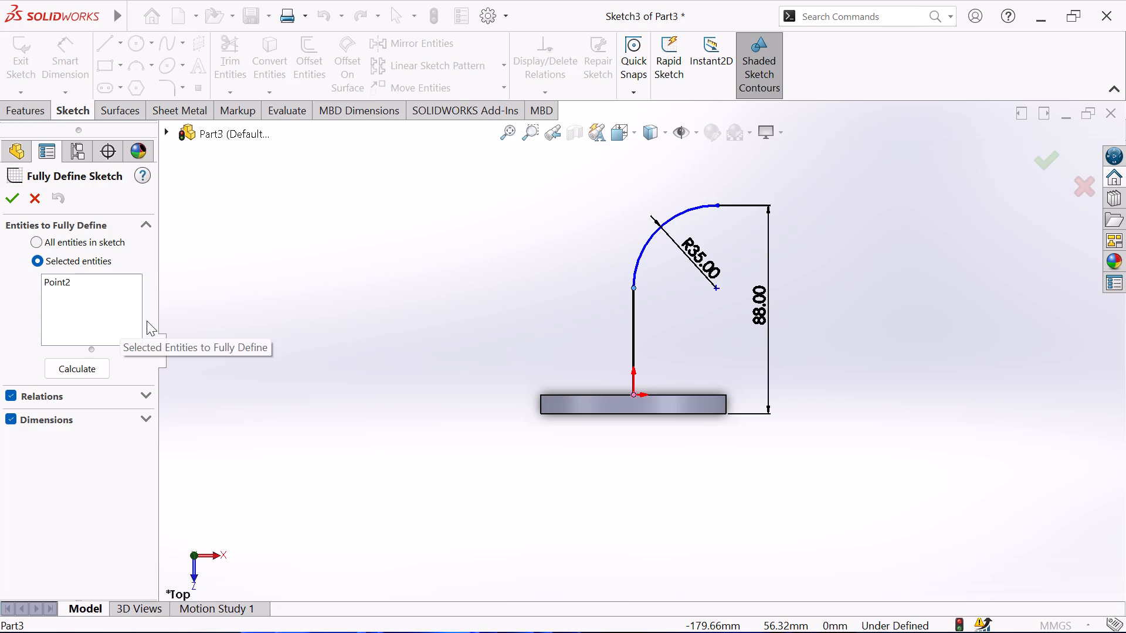
right_click(87, 288)
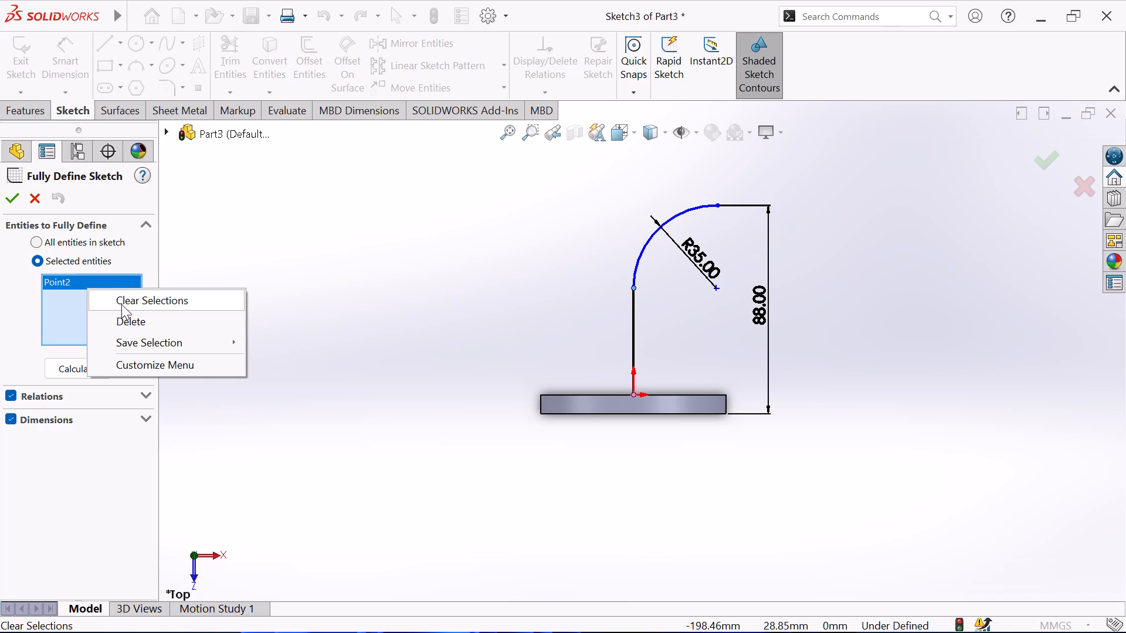
left_click(121, 317)
left_click(650, 237)
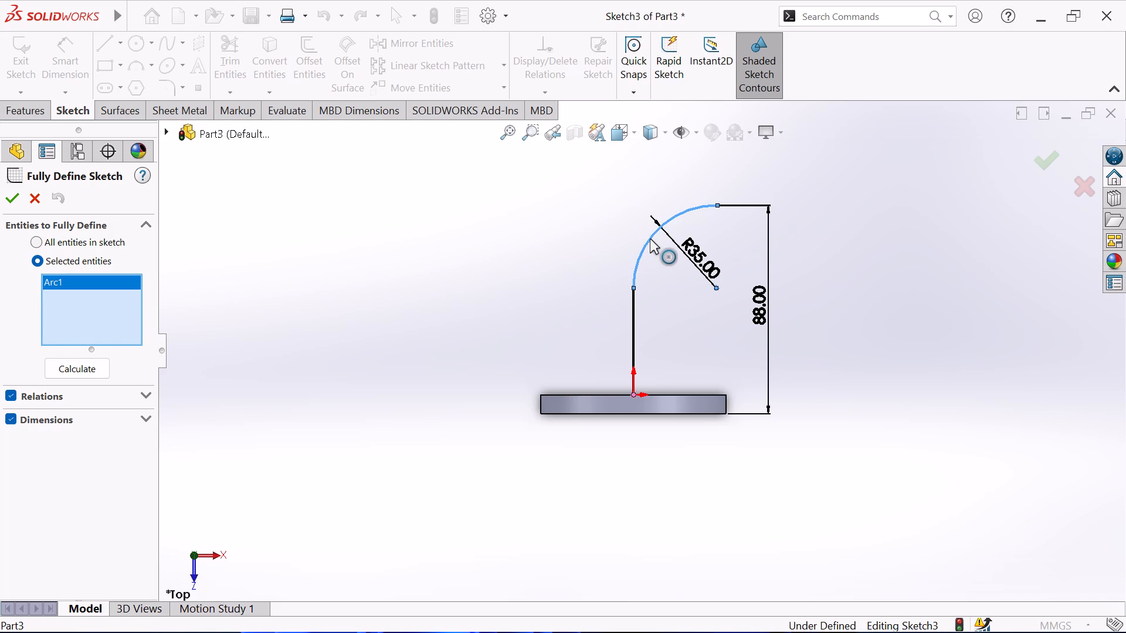
left_click(10, 200)
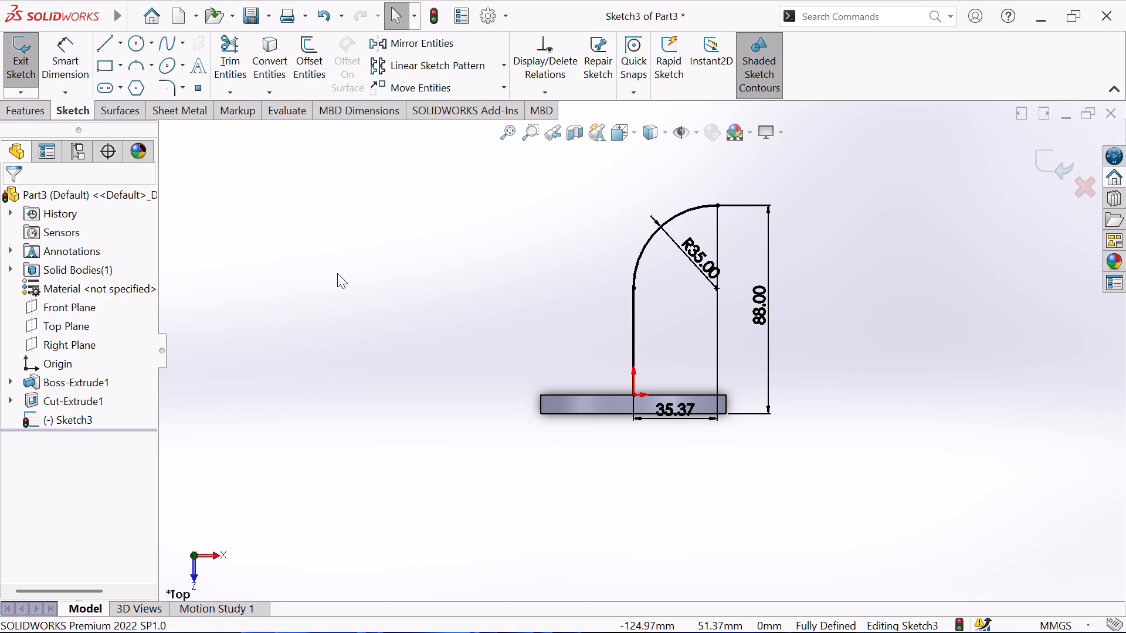
left_click(21, 47)
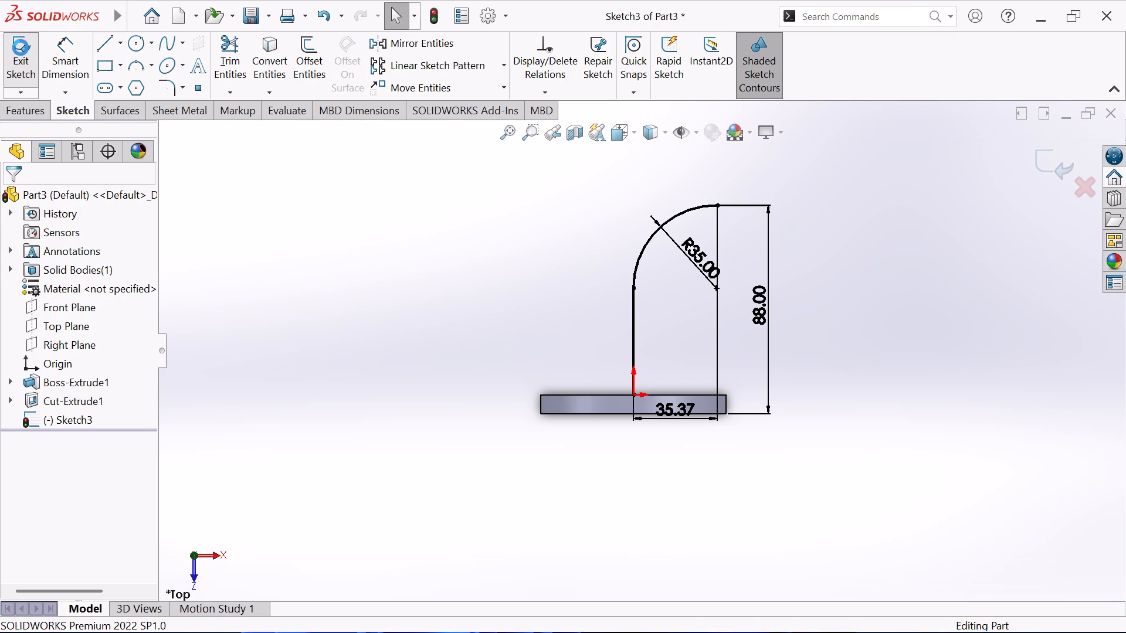
Create a reference plane coincident with the arc's free endpoint and parallel to the Right Plane.
left_click(22, 108)
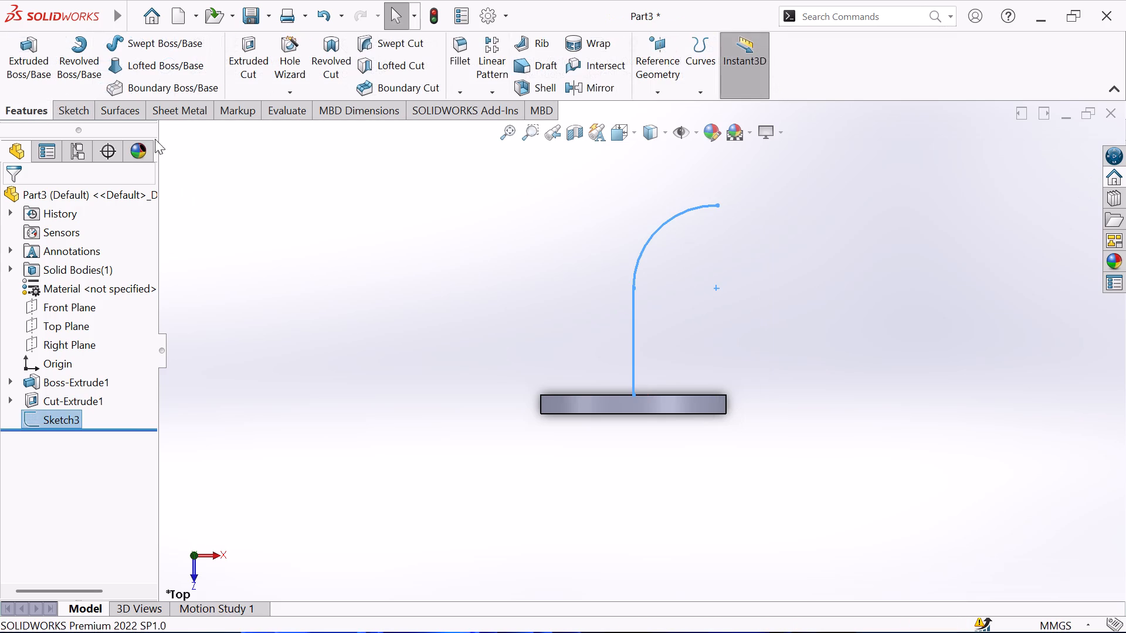
left_click(649, 71)
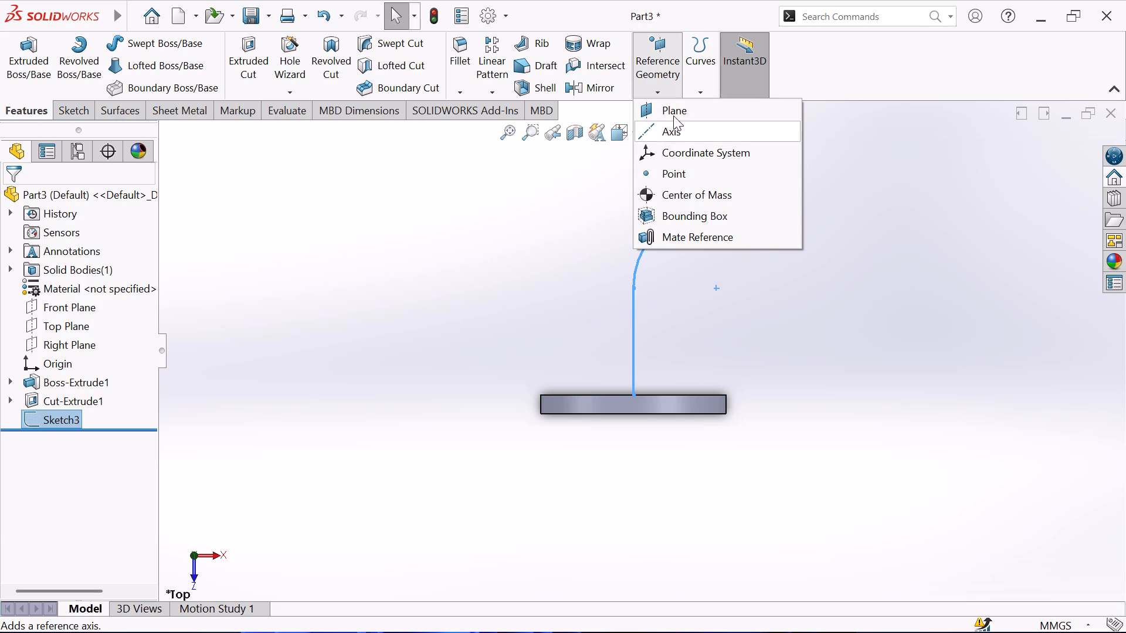
left_click(676, 107)
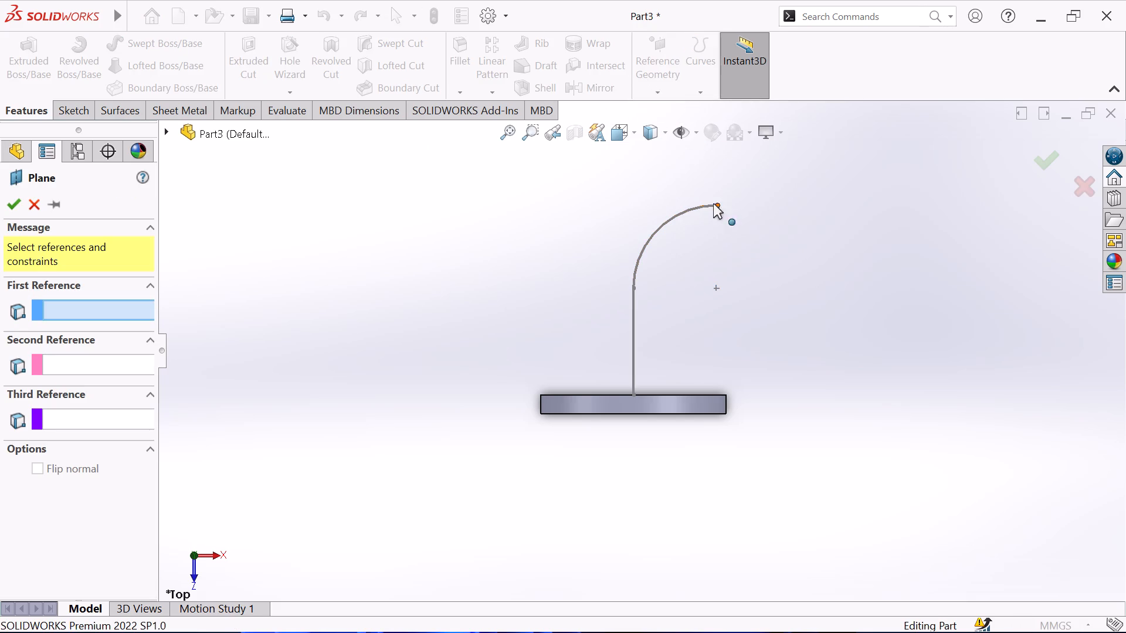
left_click(720, 205)
left_click(164, 129)
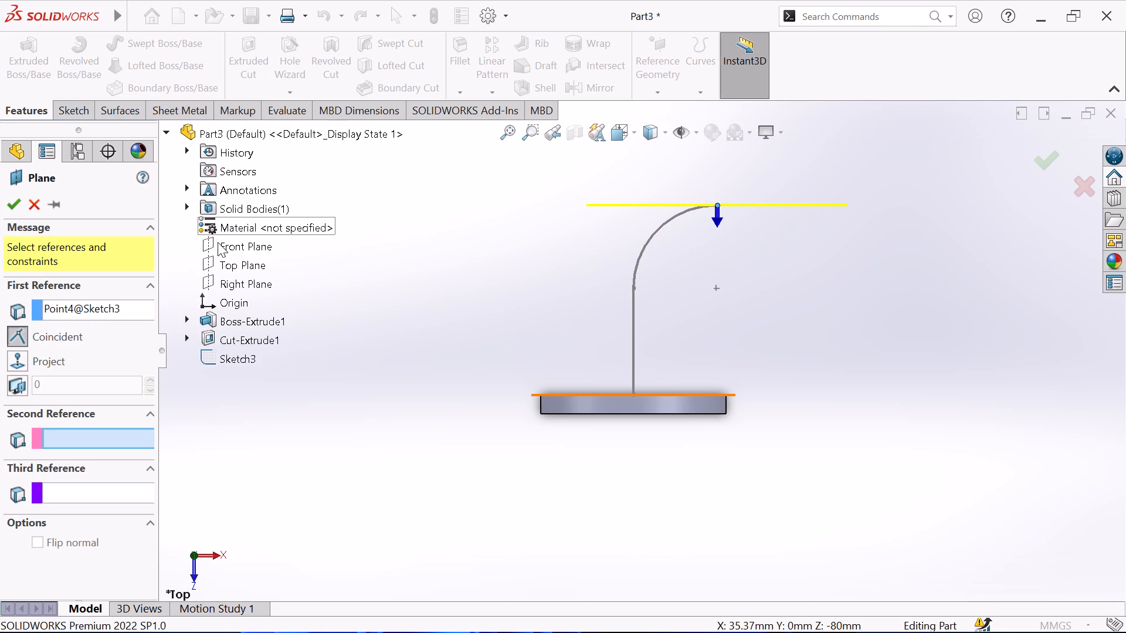
left_click(230, 280)
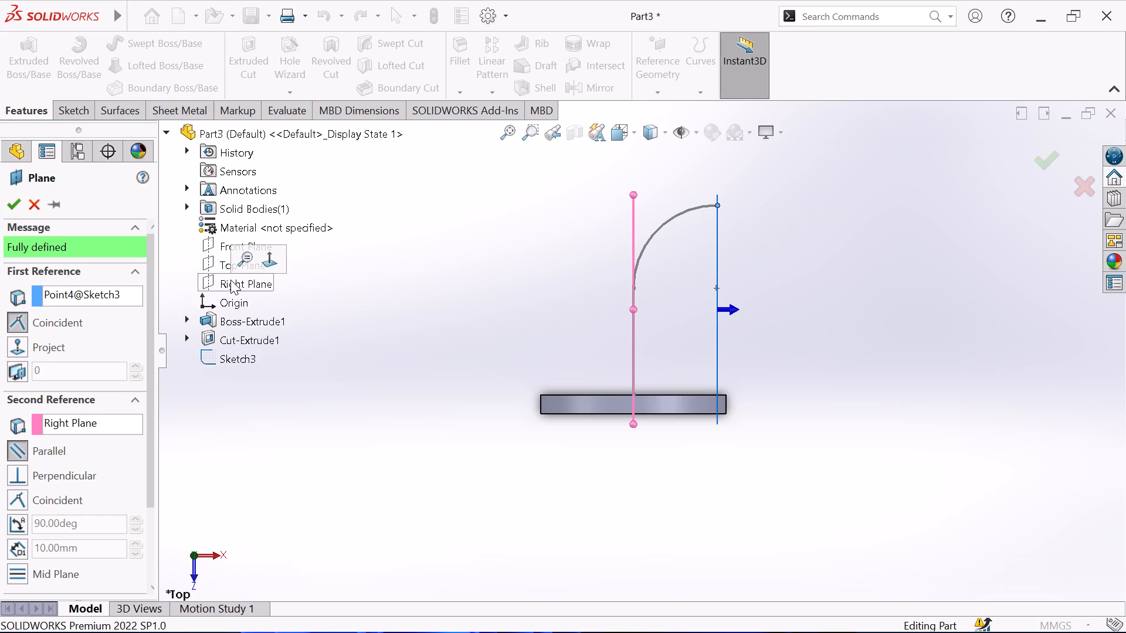
left_click(11, 207)
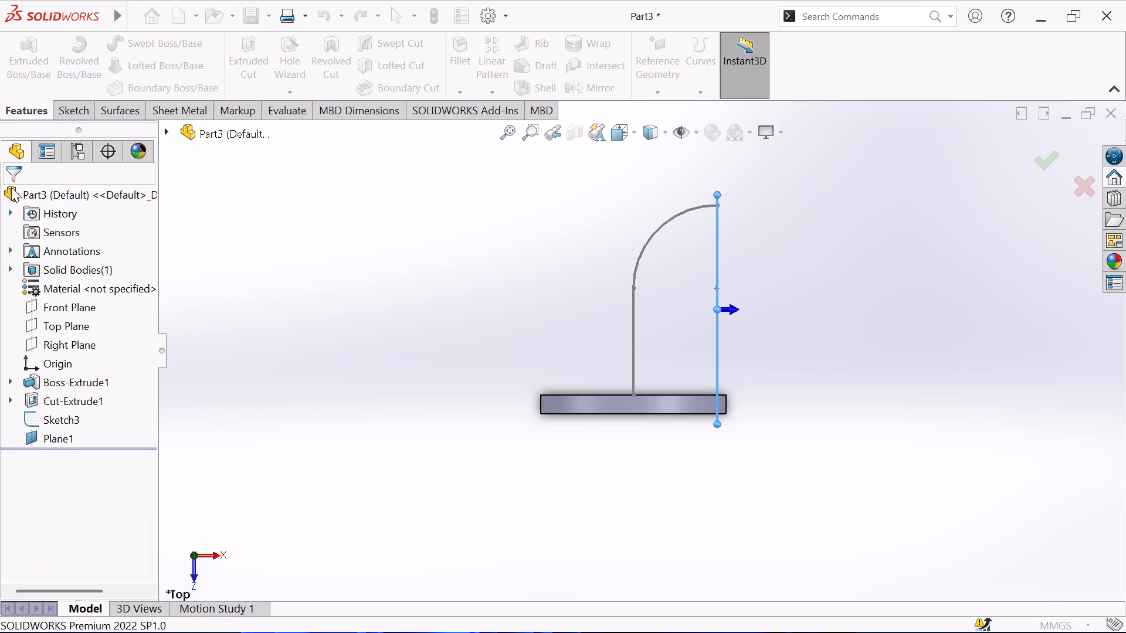
Start a sketch on Plane1 and draw a circle about 27 mm in diameter centred at the path's free end.
left_click(72, 111)
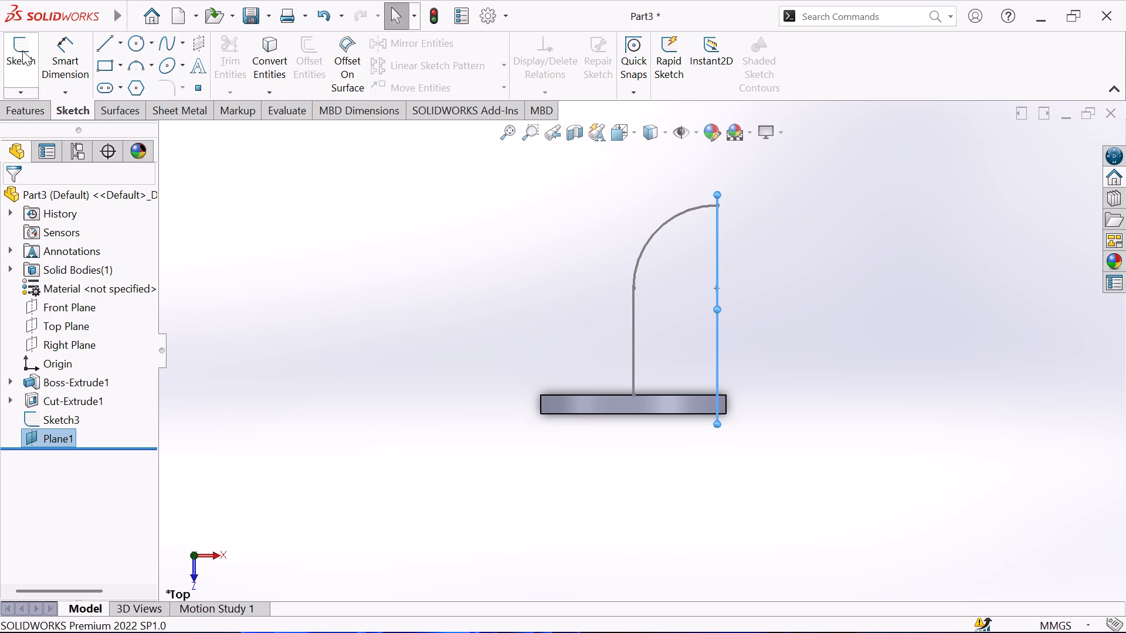
left_click(22, 50)
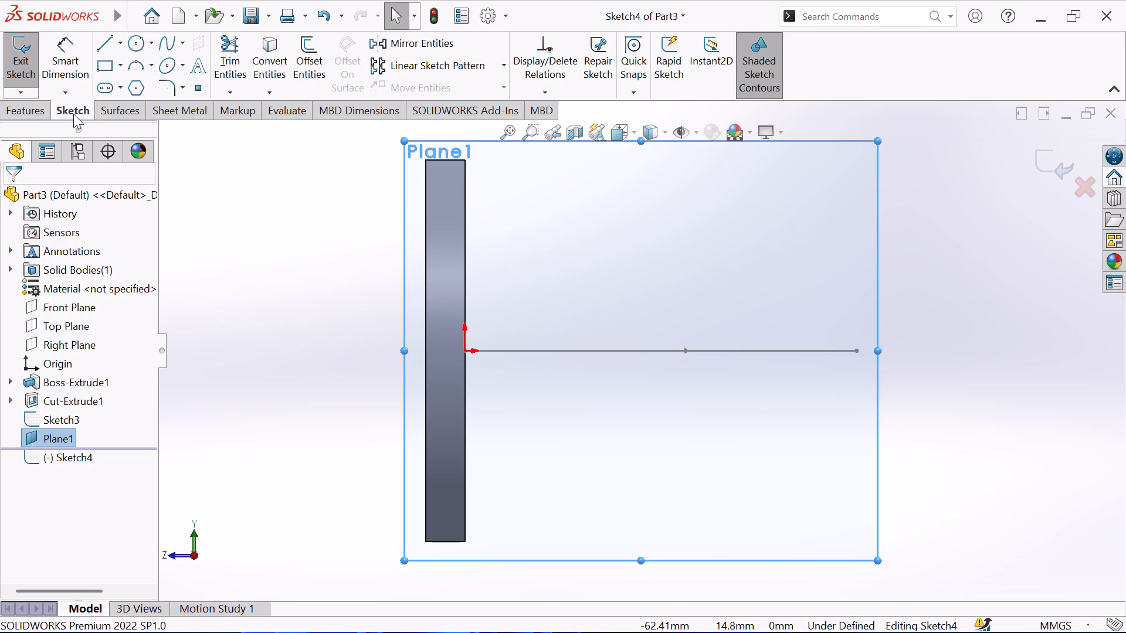
left_click(133, 45)
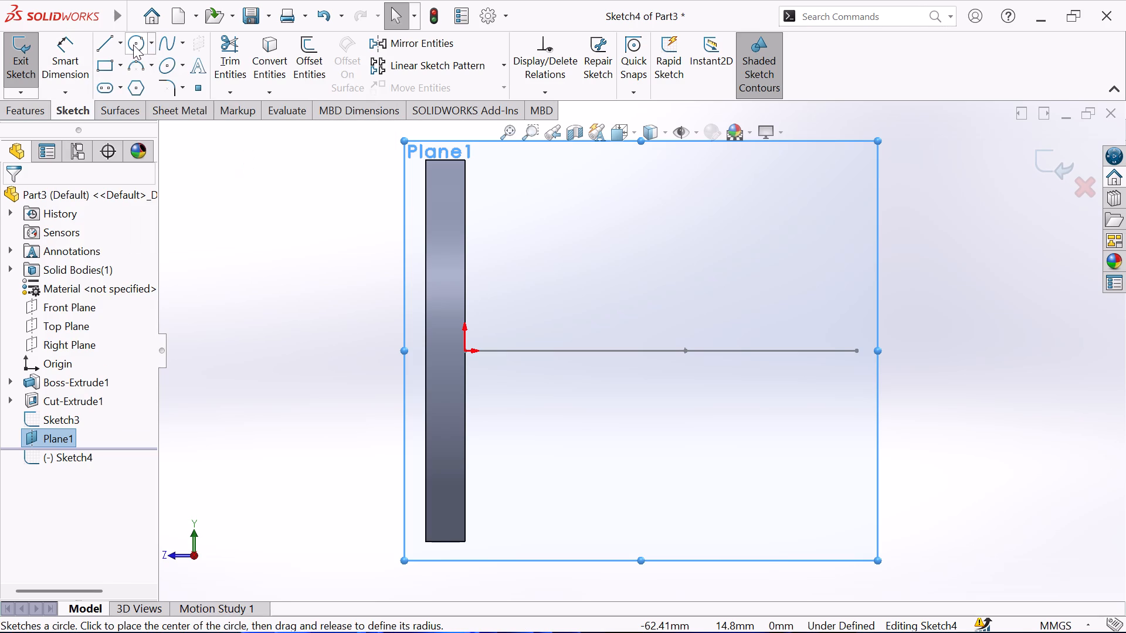
left_click(857, 352)
left_click(908, 310)
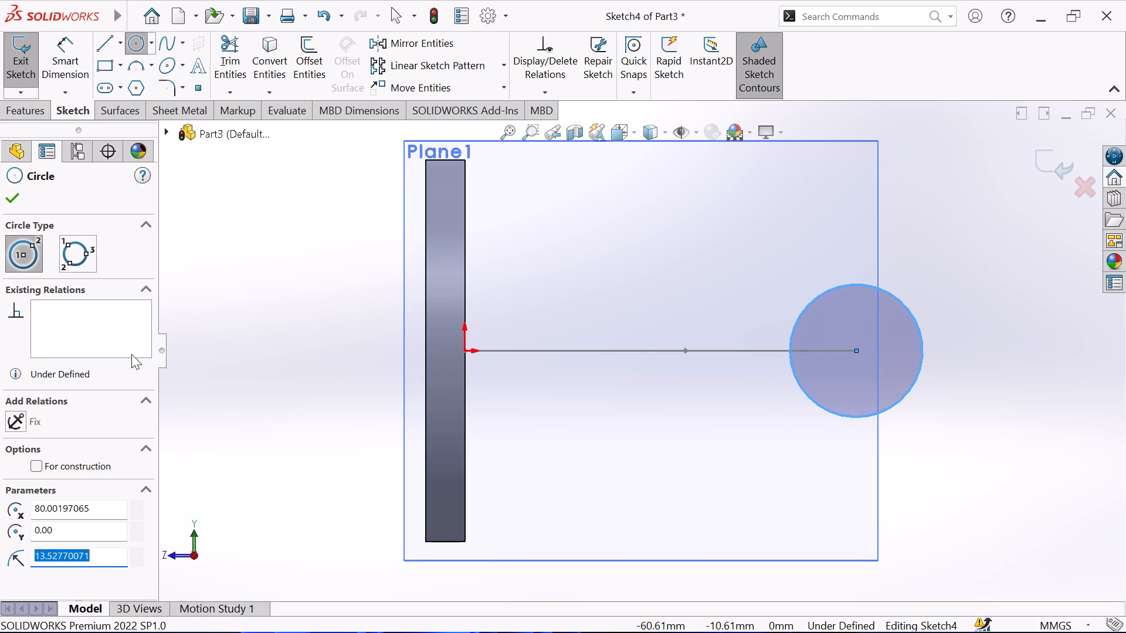
left_click(10, 201)
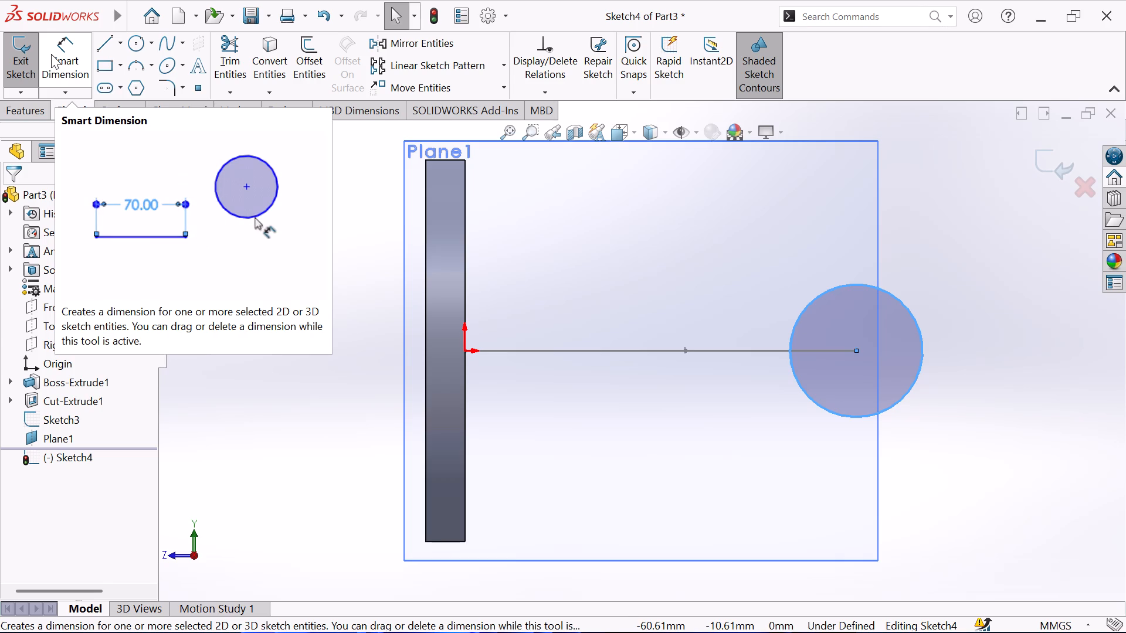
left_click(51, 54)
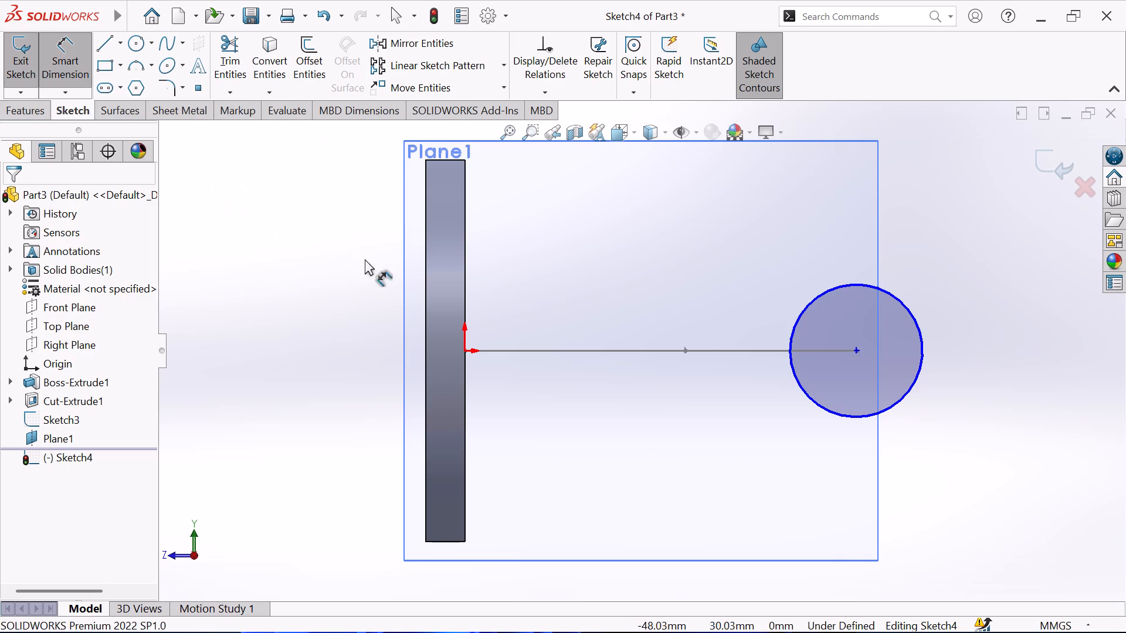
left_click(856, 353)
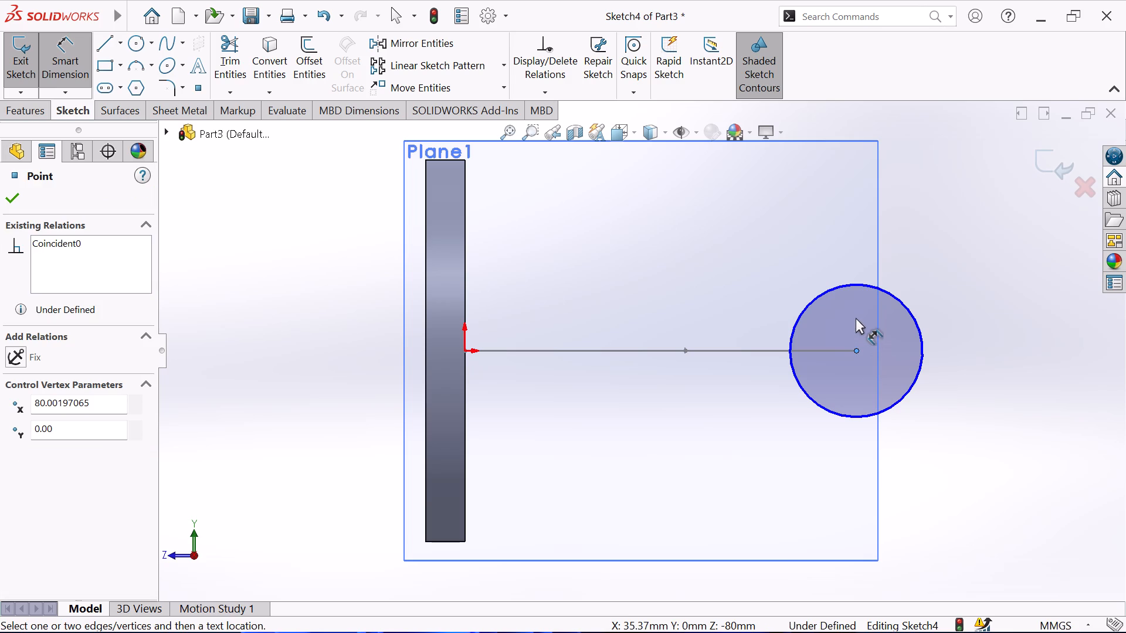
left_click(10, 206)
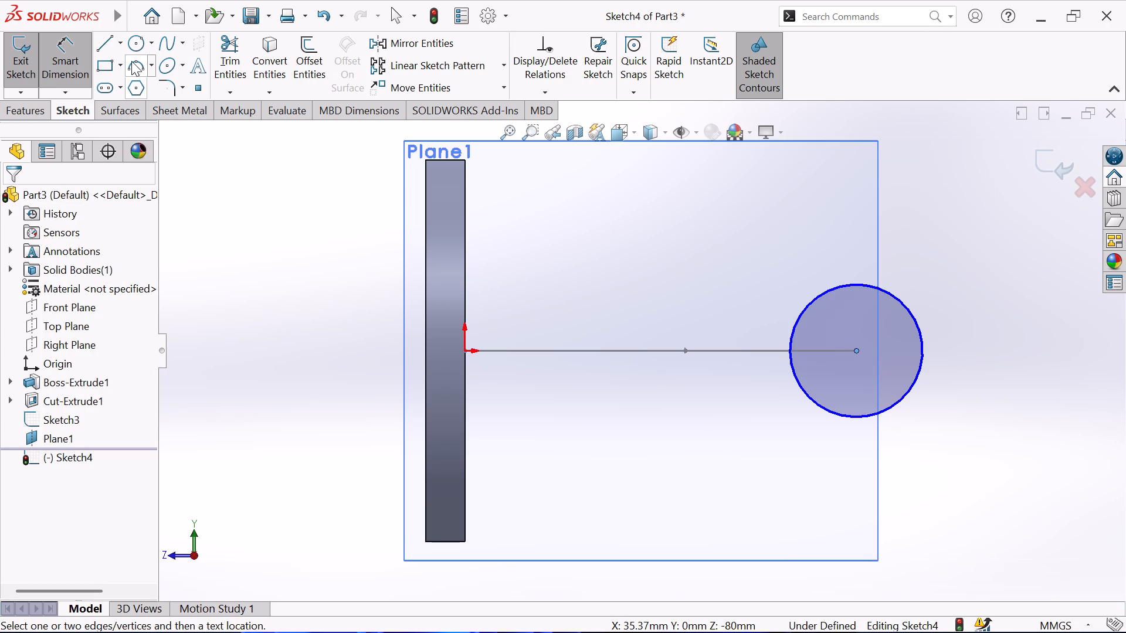
Sketch a smaller concentric circle about 17 mm in diameter inside the first circle.
left_click(131, 44)
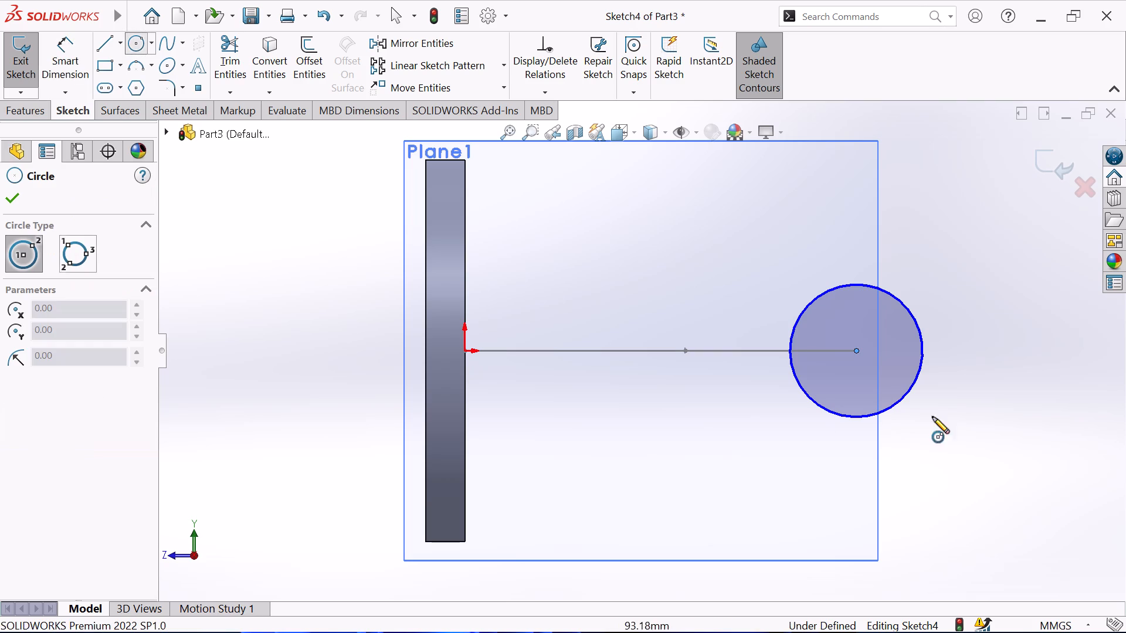
left_click(856, 349)
left_click(860, 309)
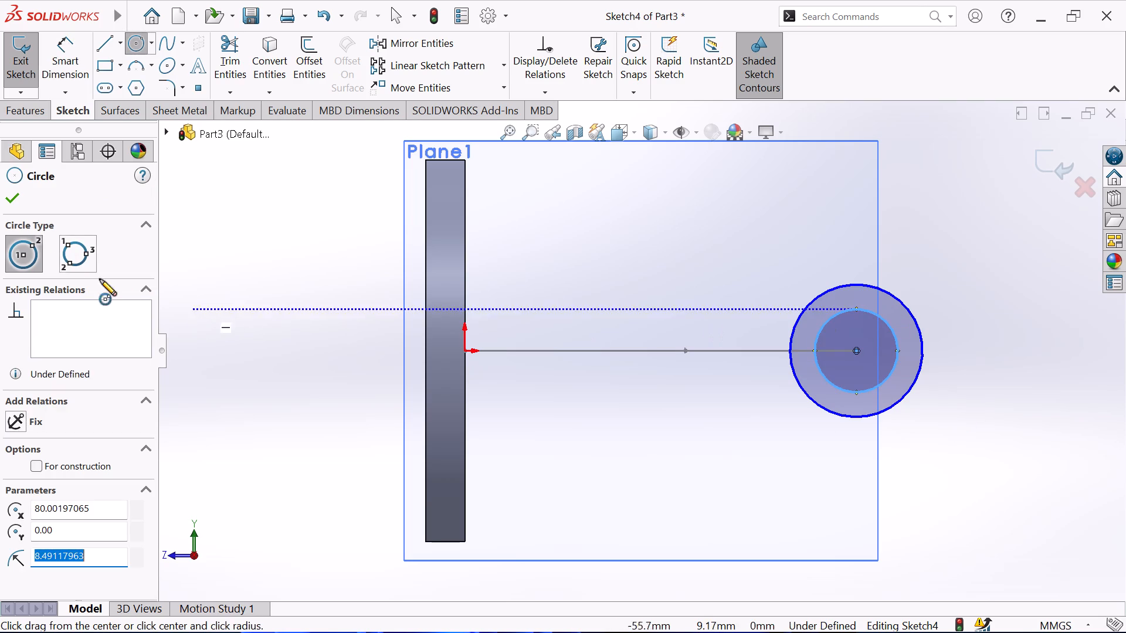
left_click(9, 199)
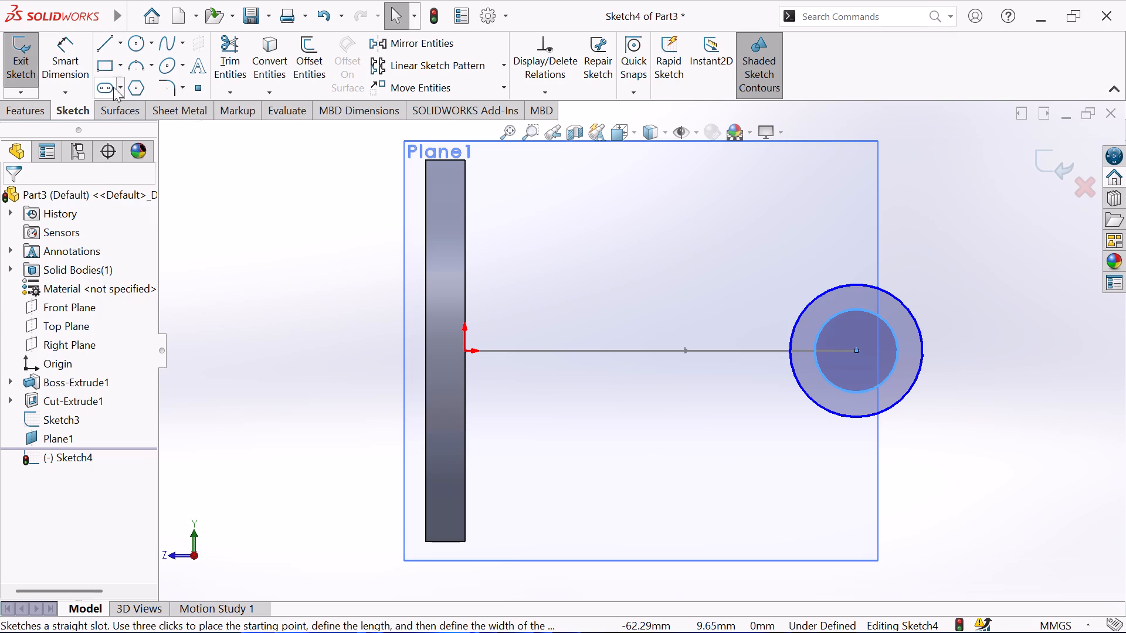
Dimension the outer circle's diameter as 40 mm.
left_click(80, 63)
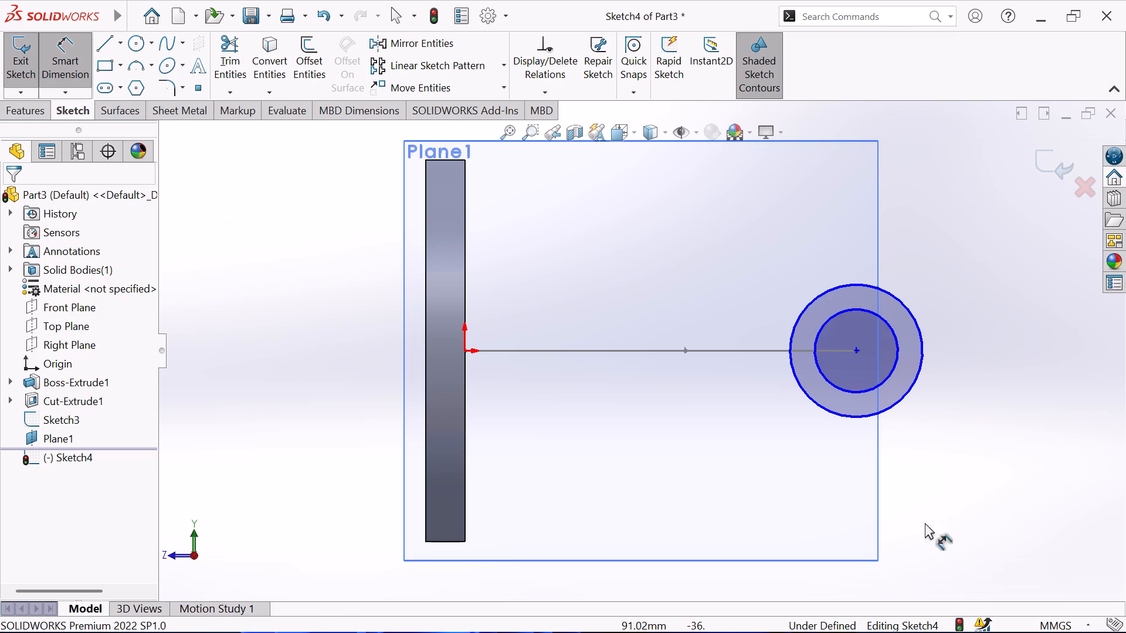
left_click(826, 409)
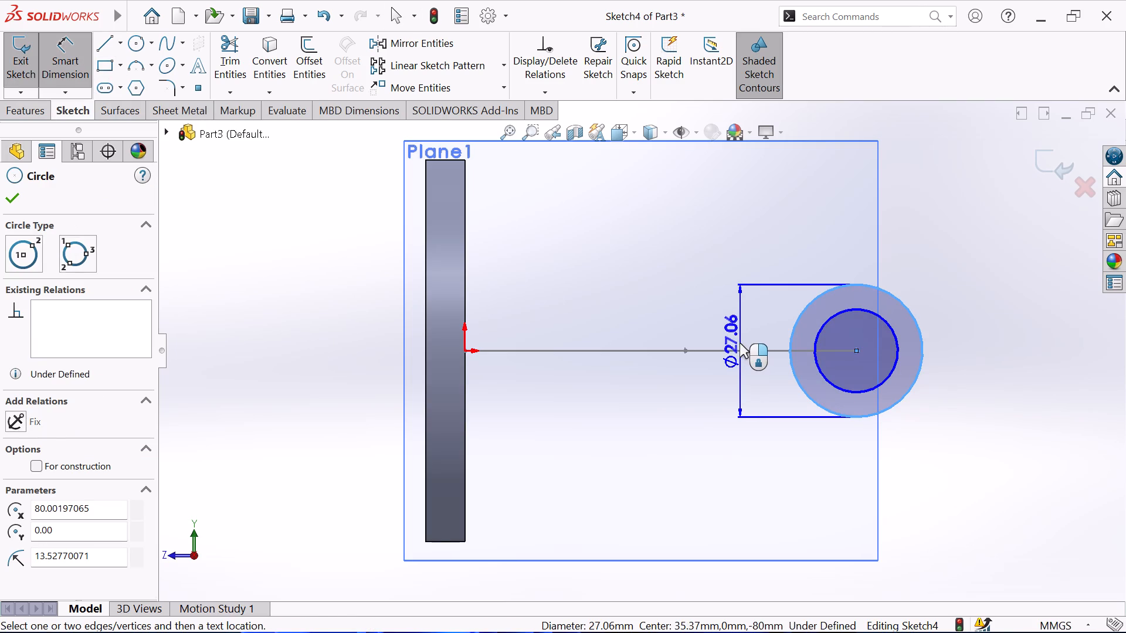
left_click(740, 343)
type("40")
key("Return")
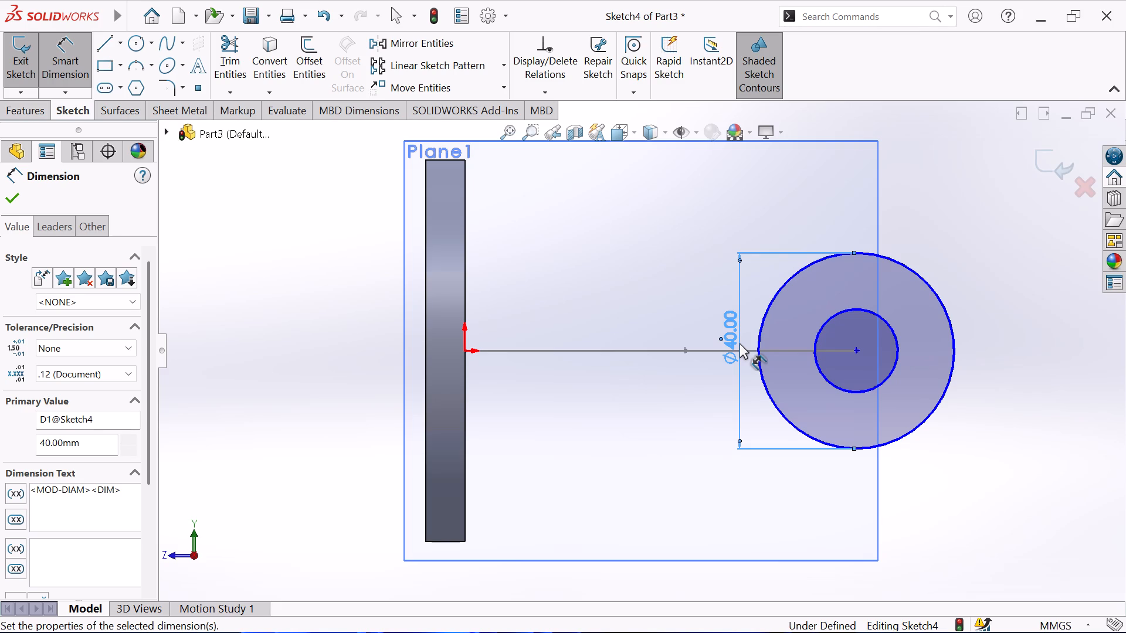
Dimension the inner circle's diameter as 26 mm.
left_click(837, 384)
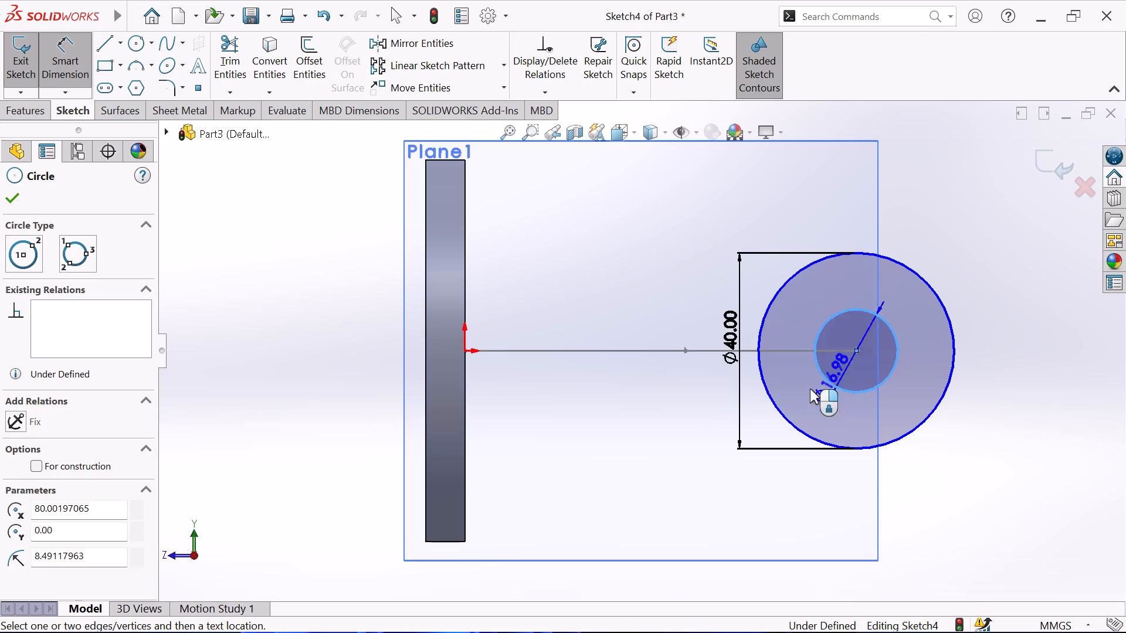
left_click(691, 396)
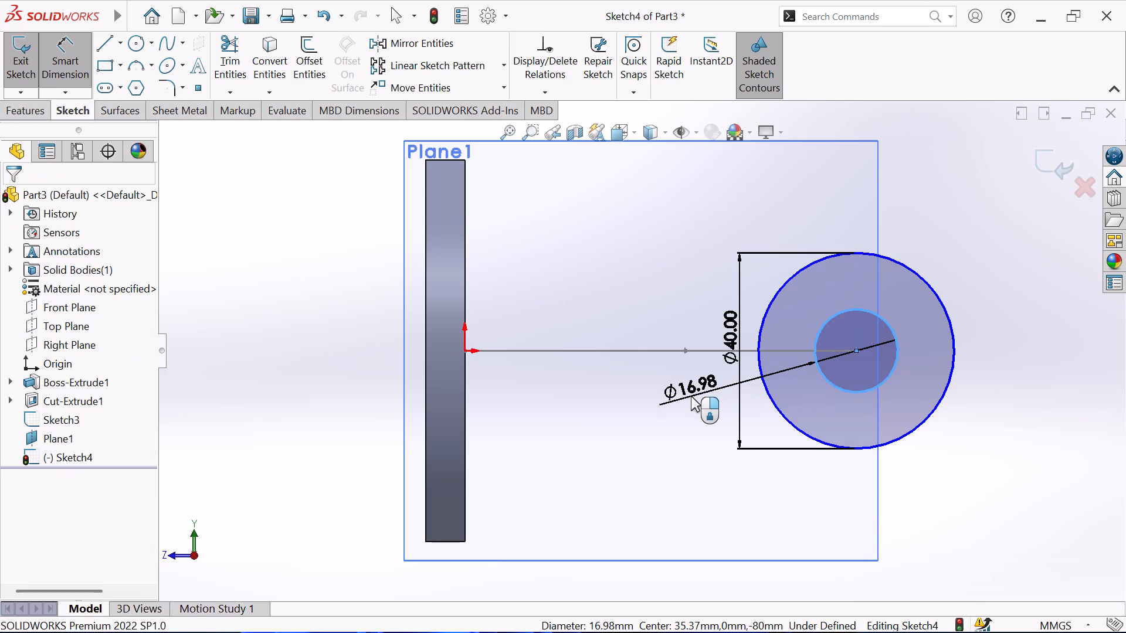
type("26")
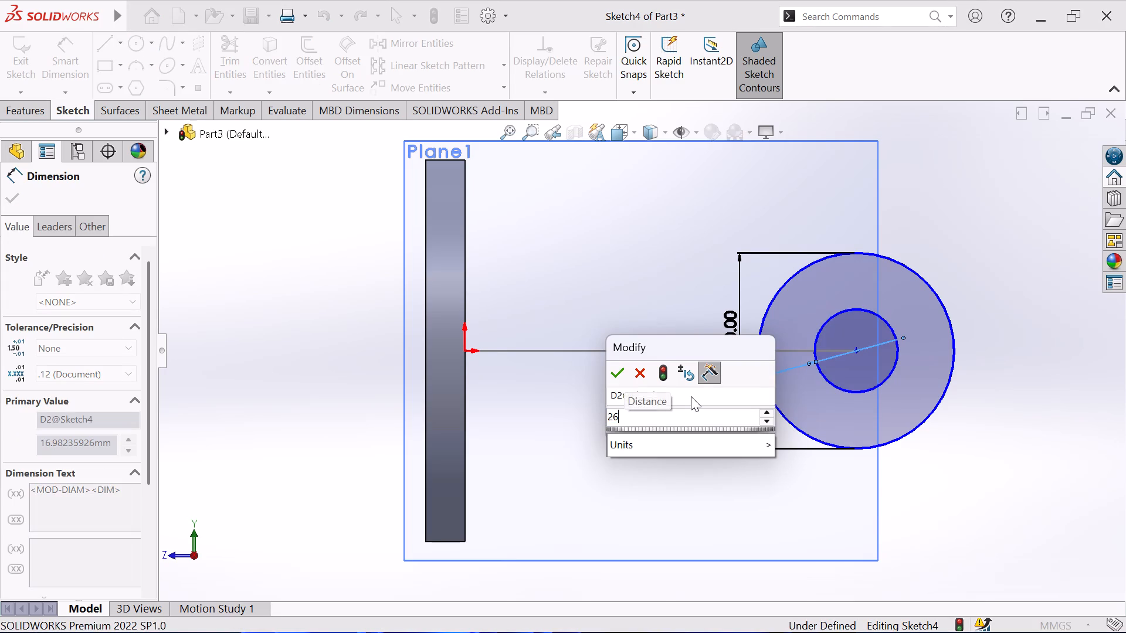
key("Return")
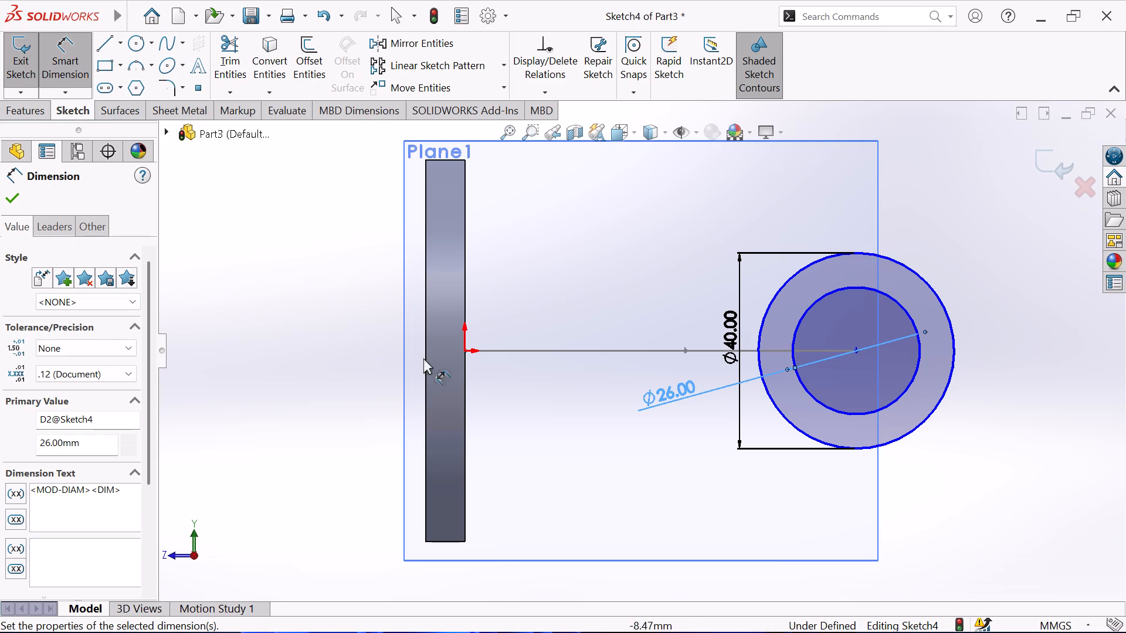
Dimension the horizontal distance from the origin to the circles' shared centre as 88 mm.
left_click(464, 350)
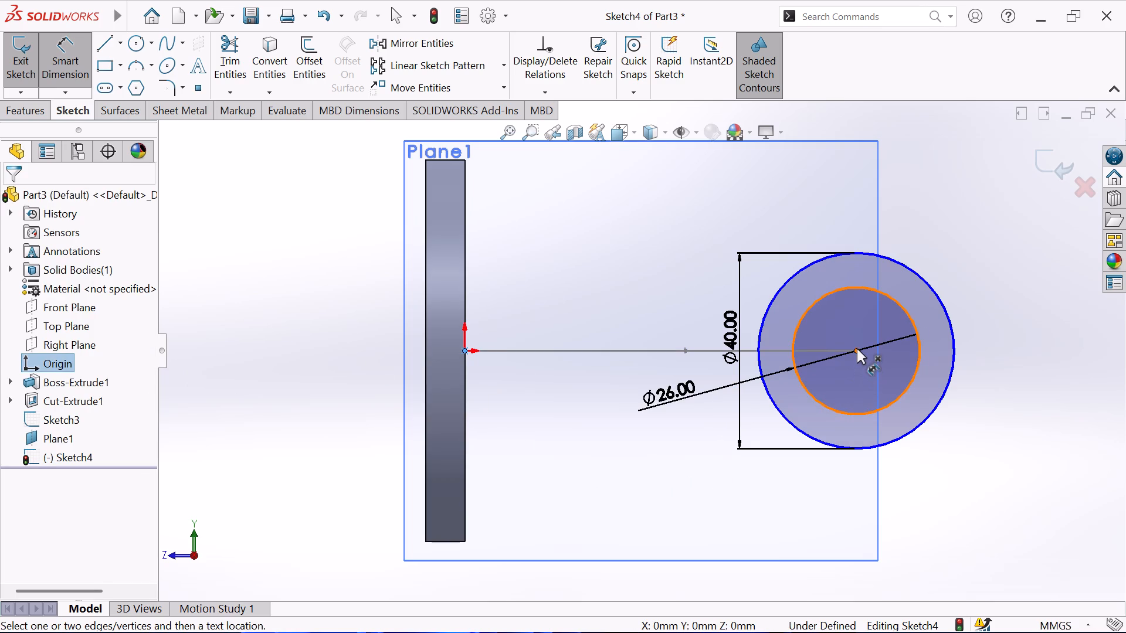
left_click(856, 349)
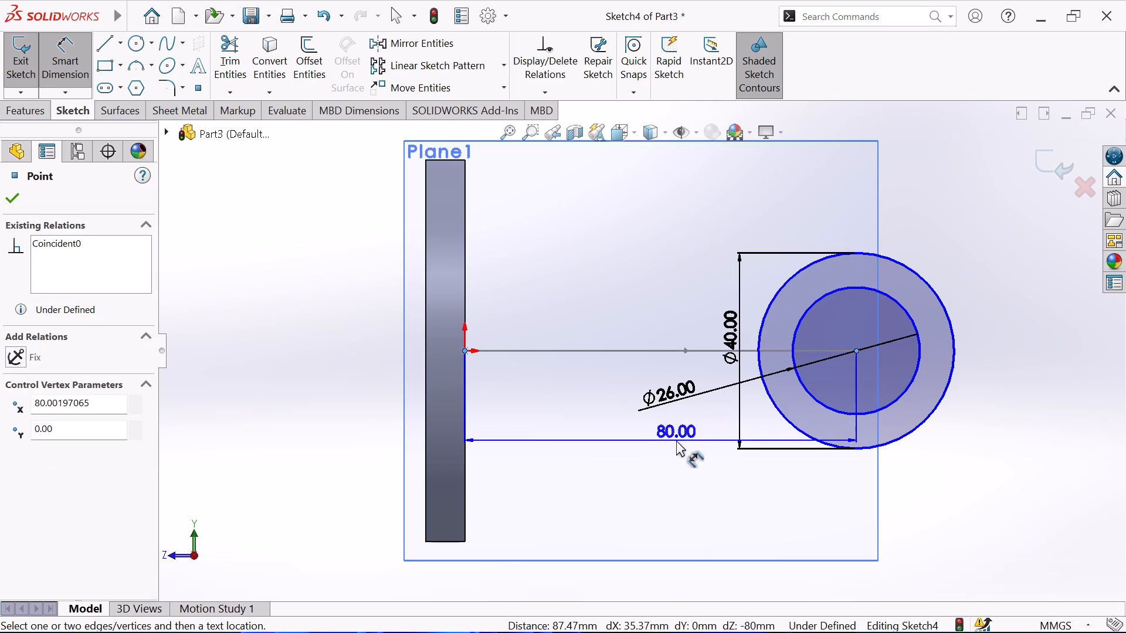
left_click(676, 440)
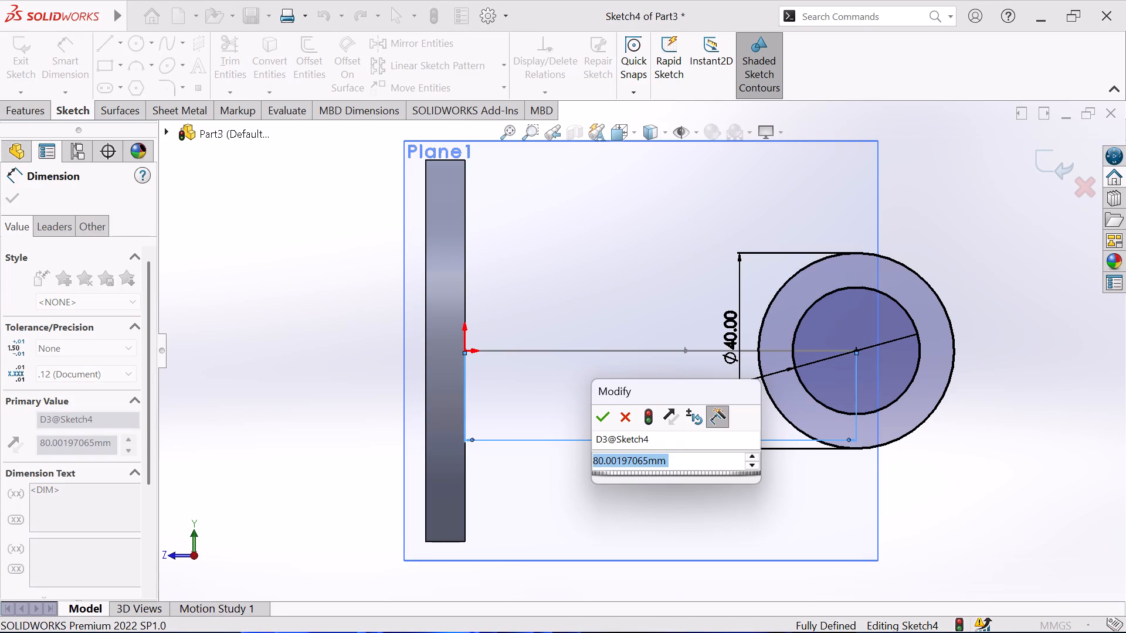
type("88")
key("Return")
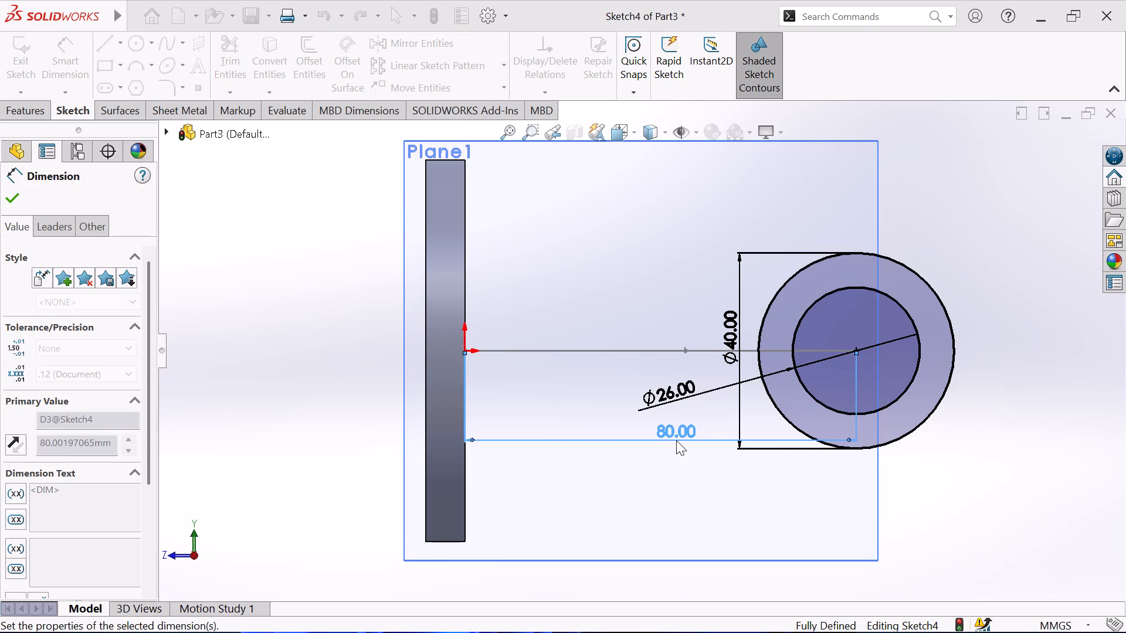
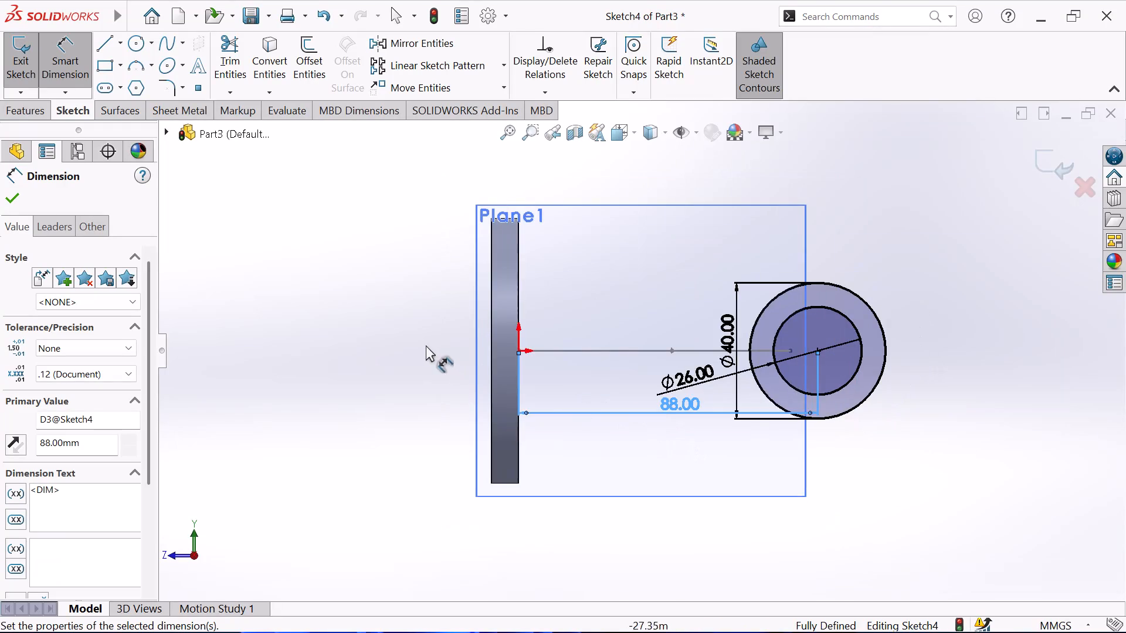
Undo the 88 mm edit of the distance between the origin and the circles' shared centre, and exit the ring sketch.
middle_click_drag(416, 341, 283, 294)
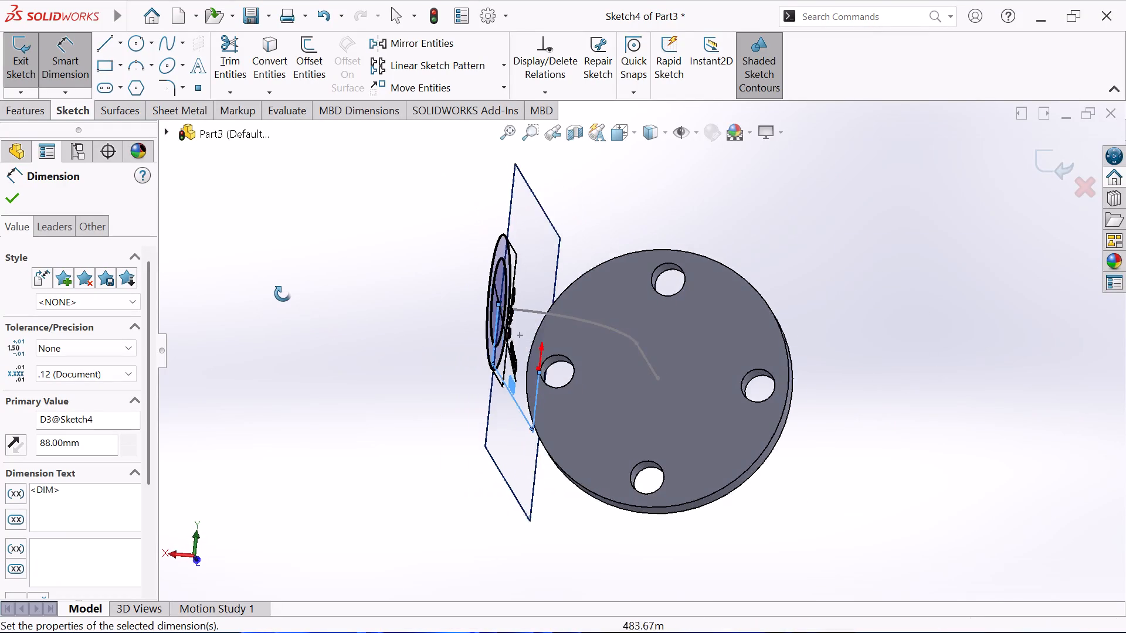
middle_click_drag(283, 294, 291, 239)
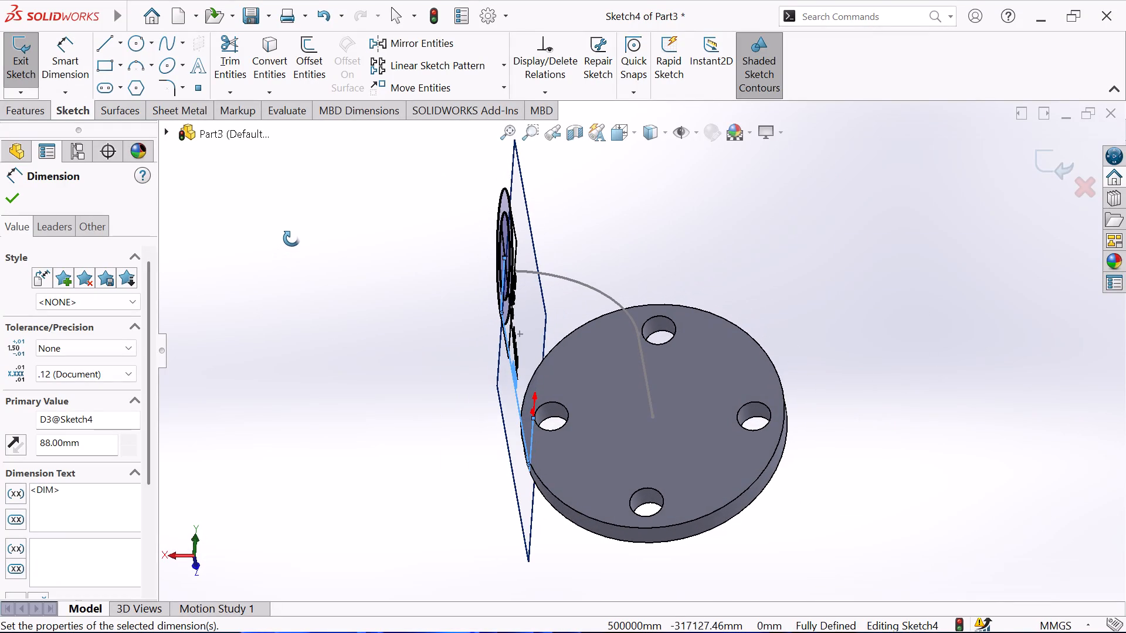
middle_click_drag(291, 239, 402, 295)
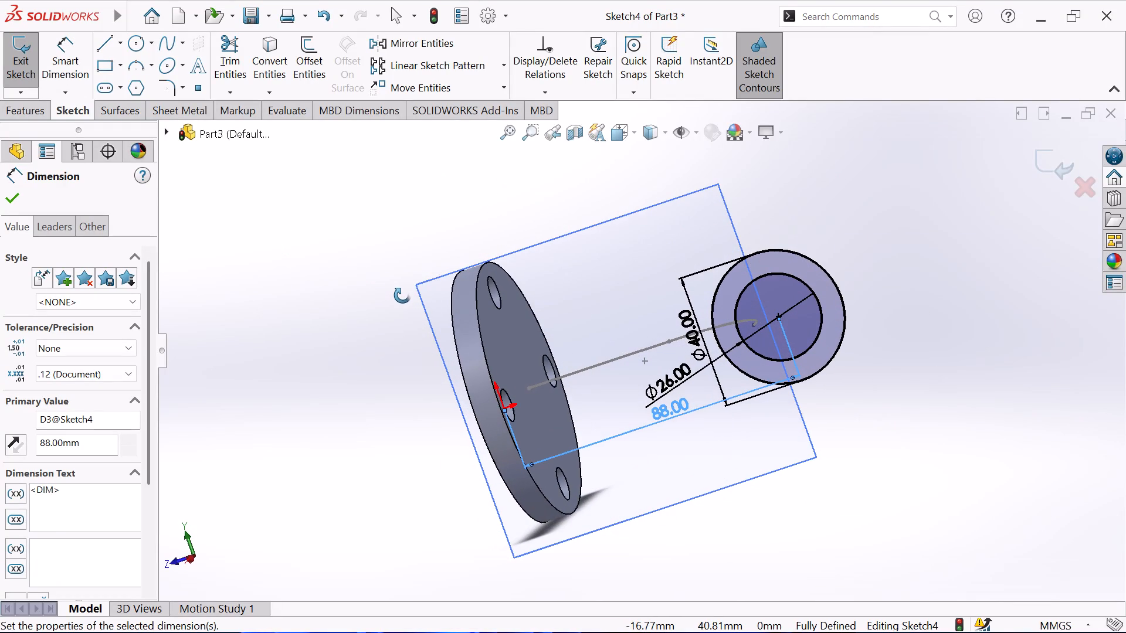
middle_click_drag(402, 295, 408, 307)
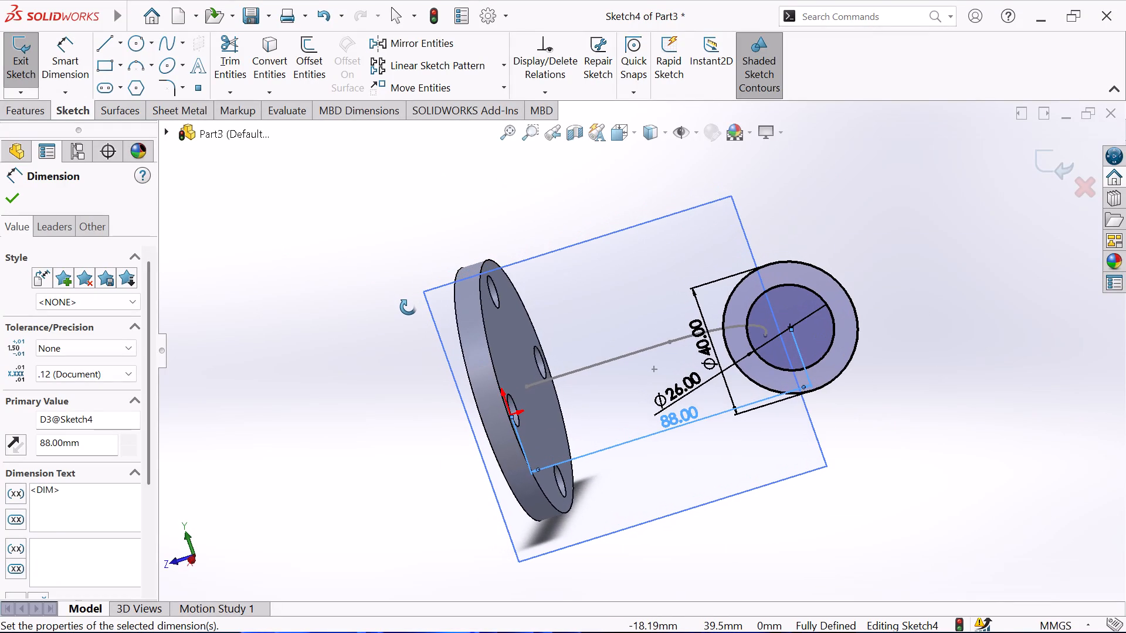
middle_click_drag(408, 307, 430, 313)
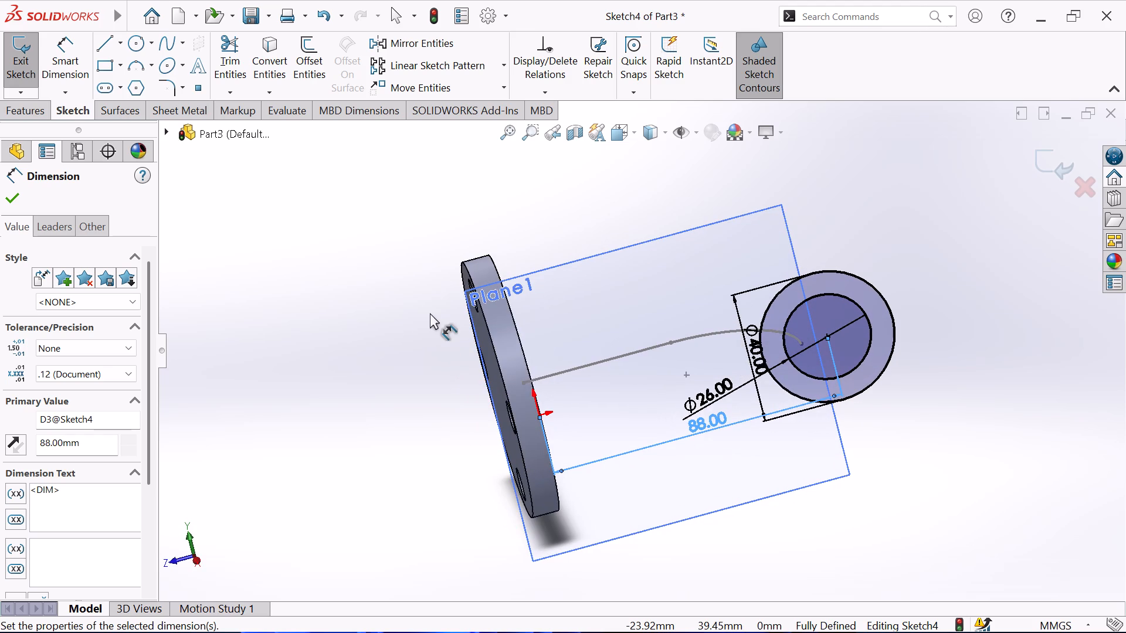
key("ctrl+8")
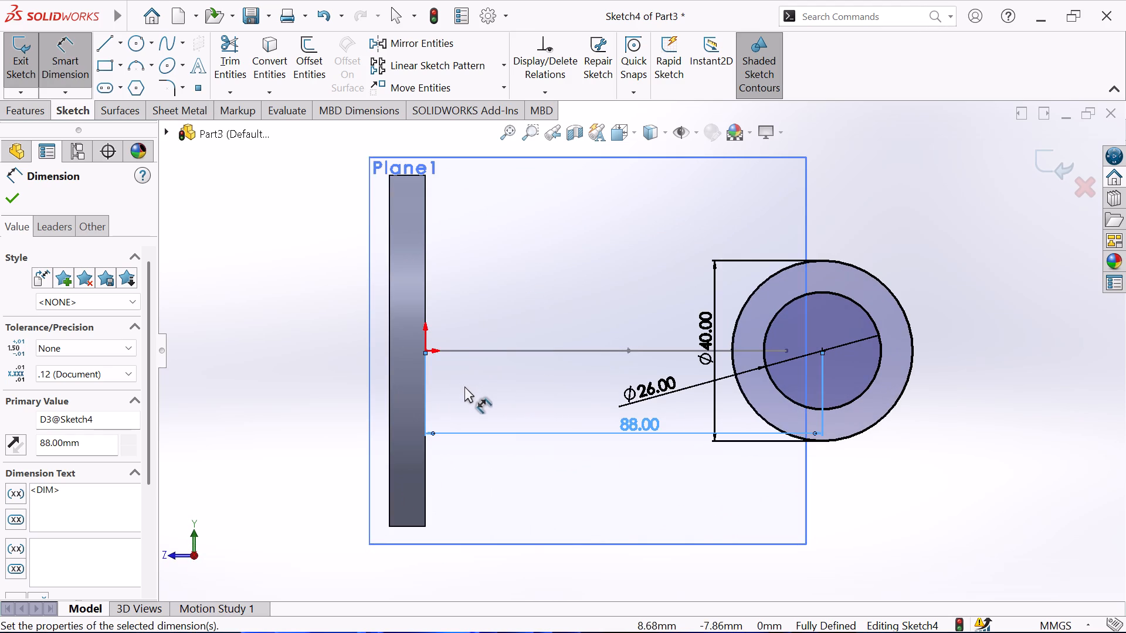
key("ctrl+z")
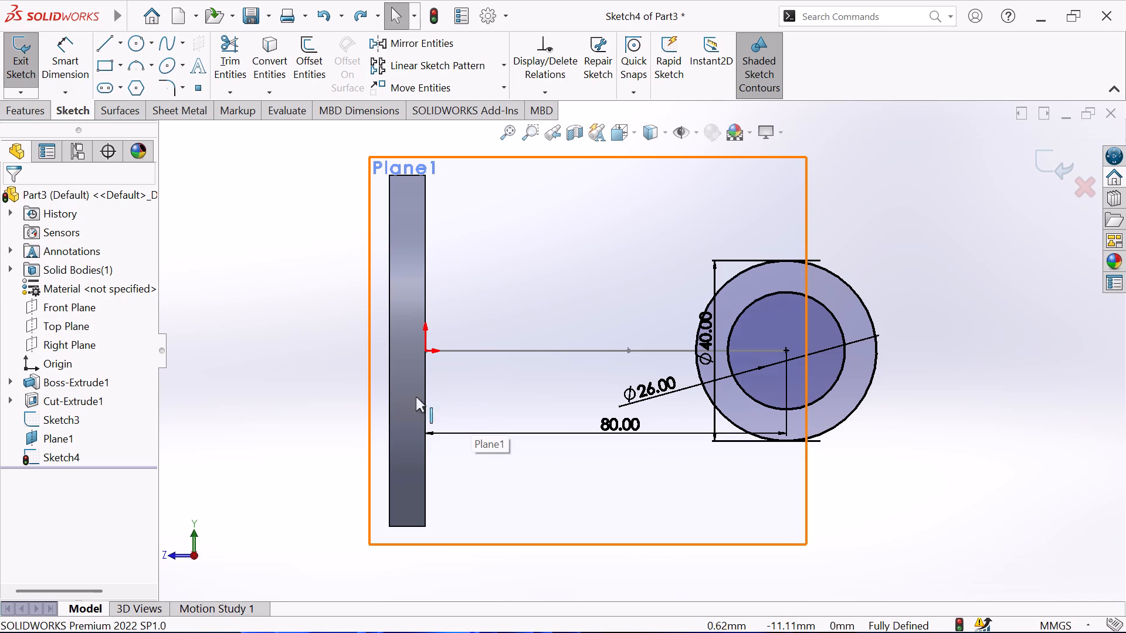
left_click(19, 53)
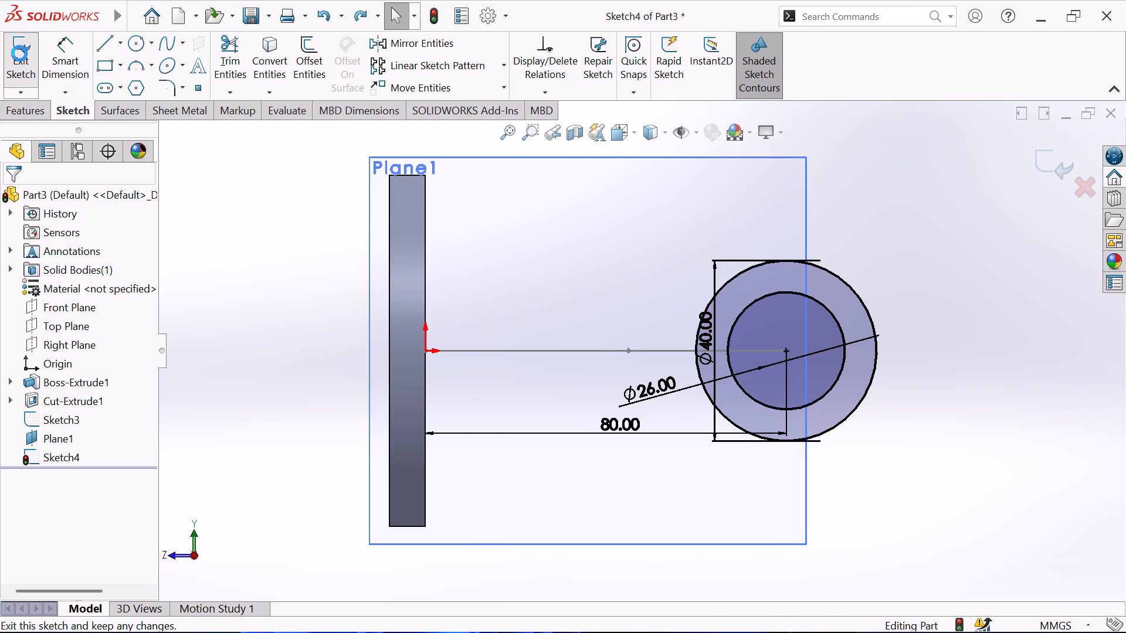
Sweep the 40/26 mm ring profile along the line-and-arc path to form the hollow pipe elbow.
left_click(18, 111)
left_click(153, 47)
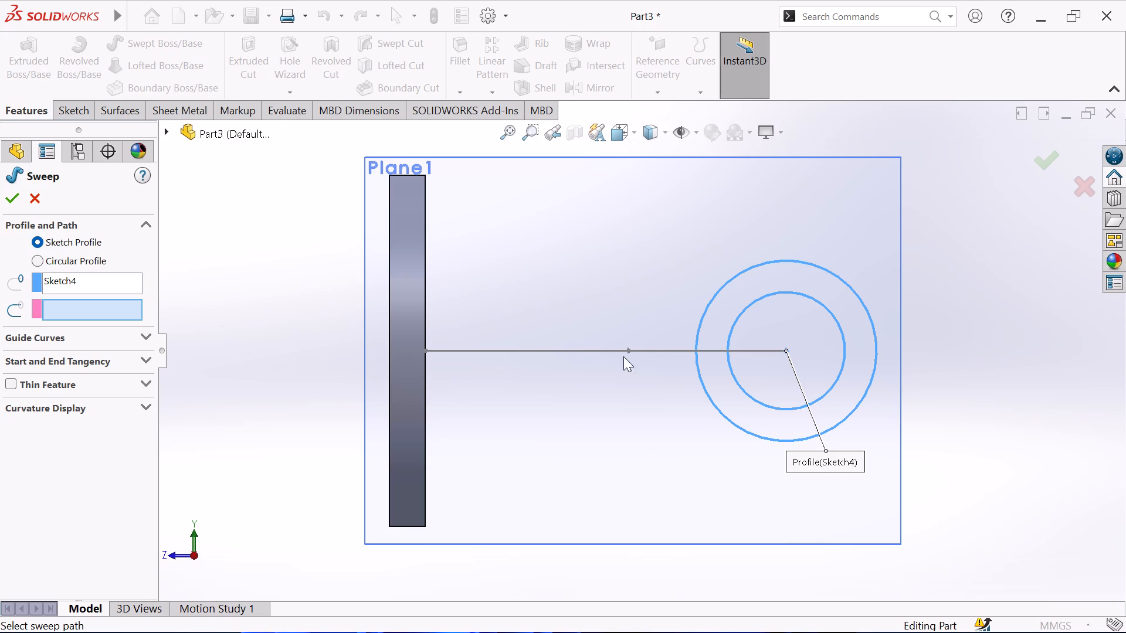
left_click(650, 349)
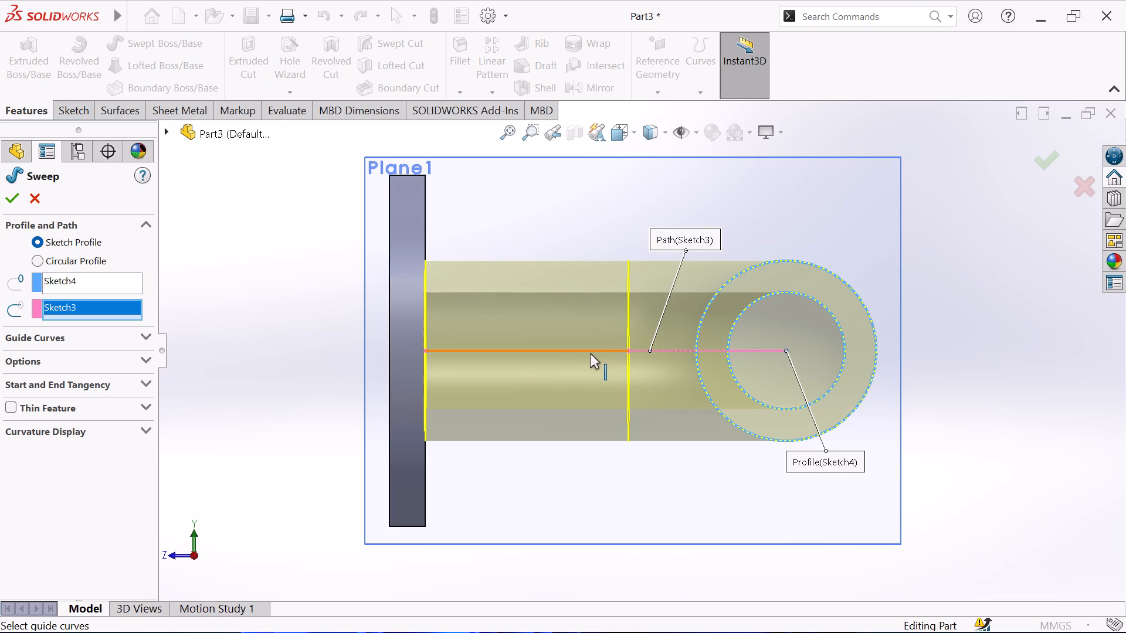
scroll(401, 332, "up", 1)
middle_click_drag(344, 312, 274, 266)
middle_click_drag(294, 283, 276, 265)
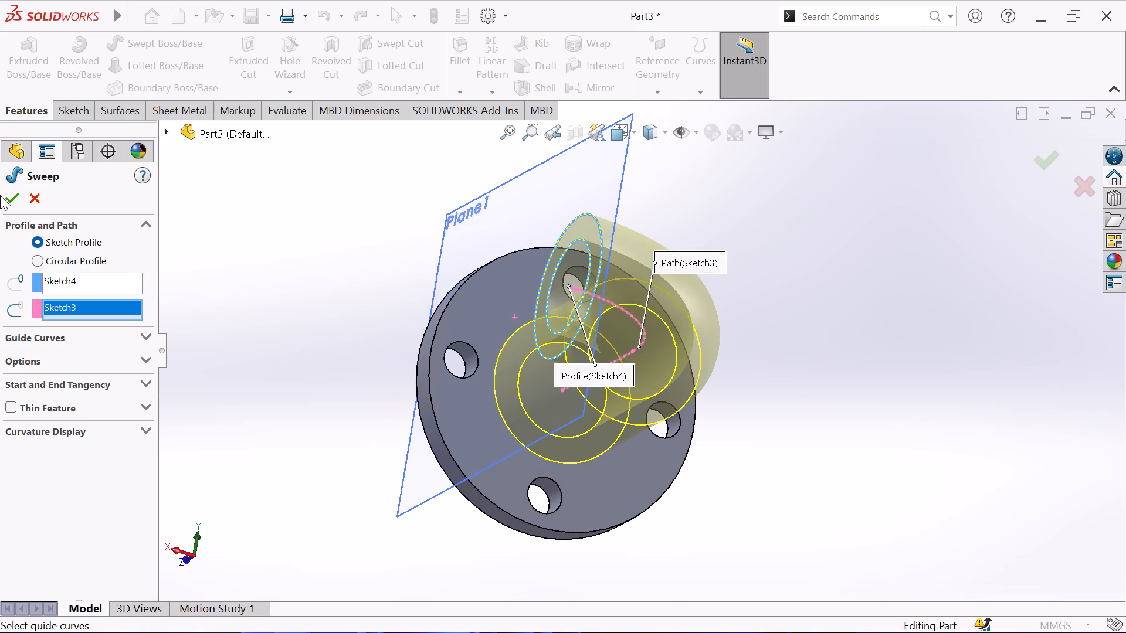
left_click(8, 200)
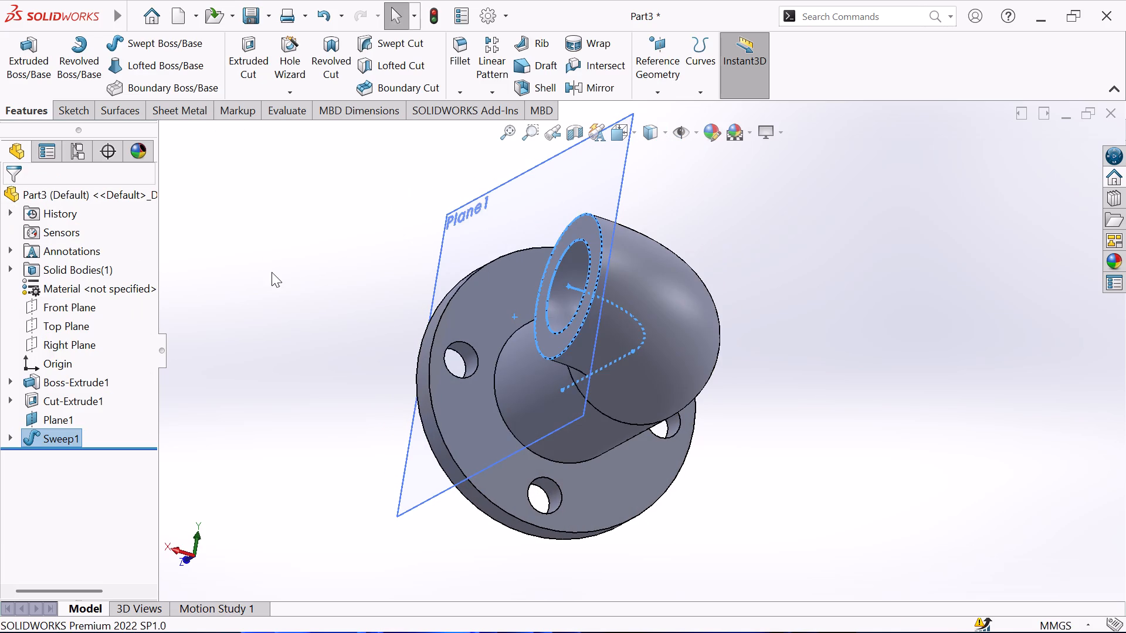
Start a sketch on the disc's flat face opposite the pipe and draw a circle about 24 mm in diameter centred on the origin.
scroll(272, 272, "up", 1)
middle_click_drag(272, 272, 405, 264)
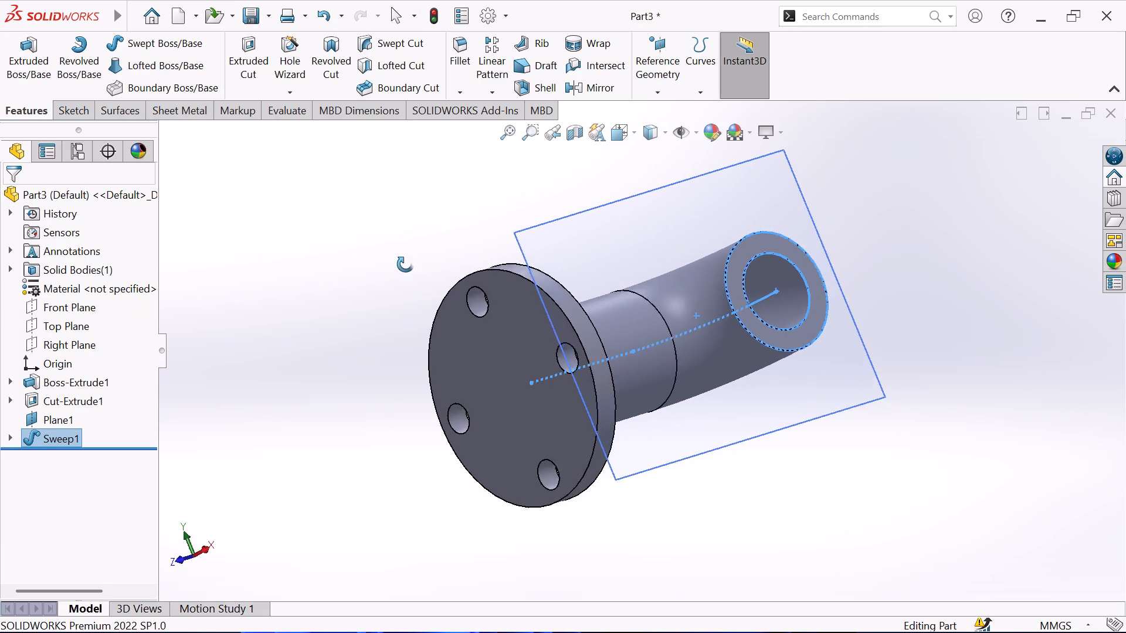
middle_click_drag(405, 264, 432, 257)
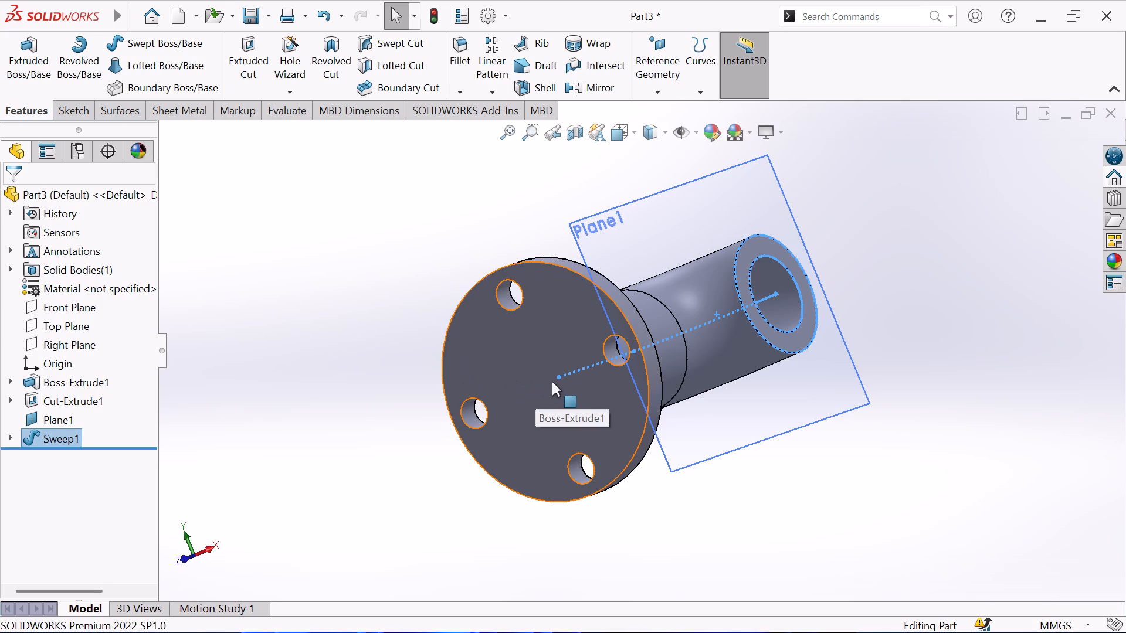
left_click(552, 382)
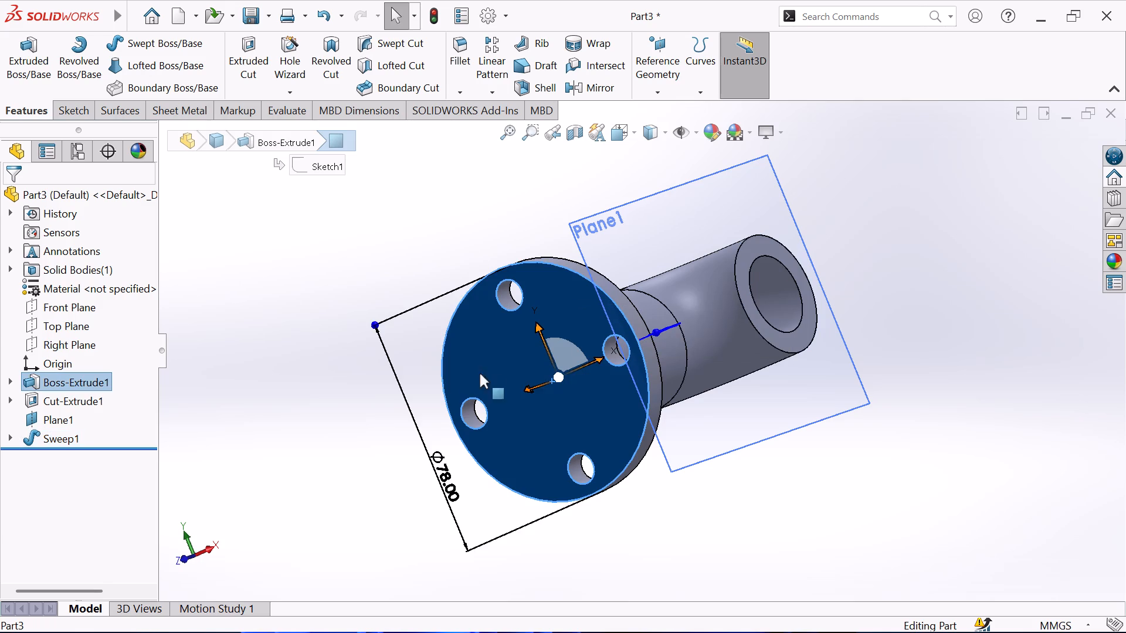
left_click(67, 114)
left_click(22, 57)
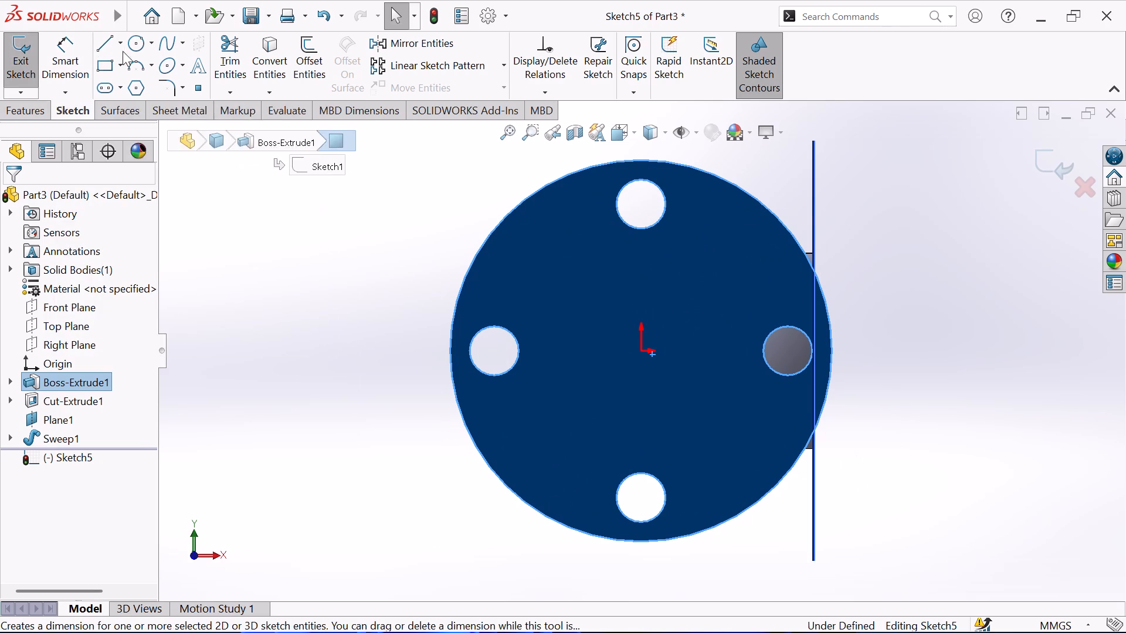
left_click(139, 42)
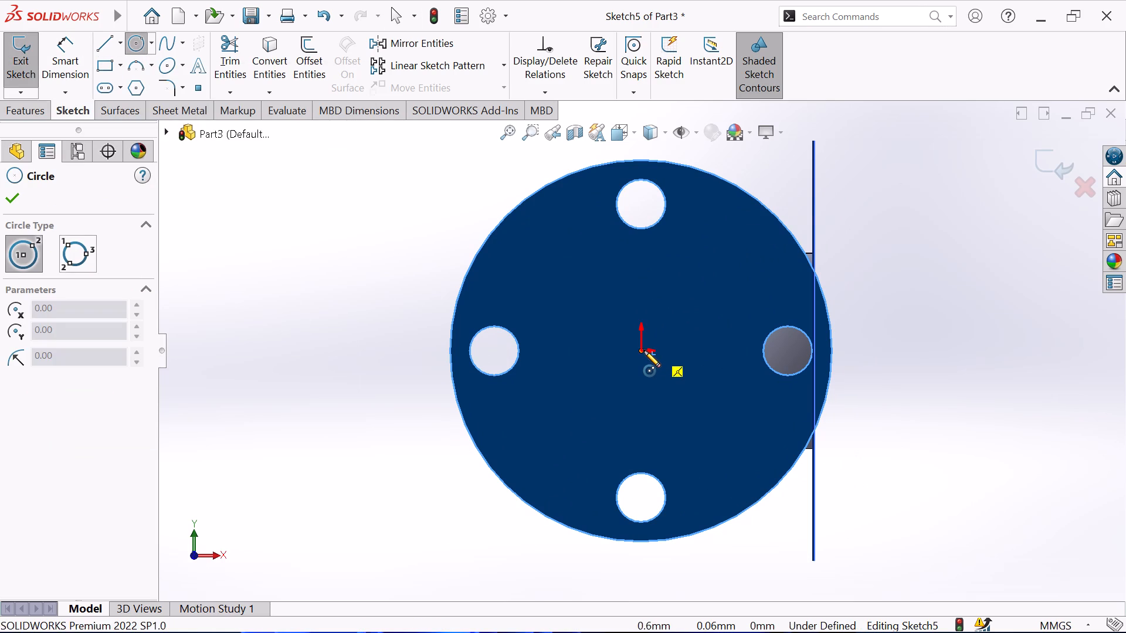
left_click(643, 351)
left_click(643, 293)
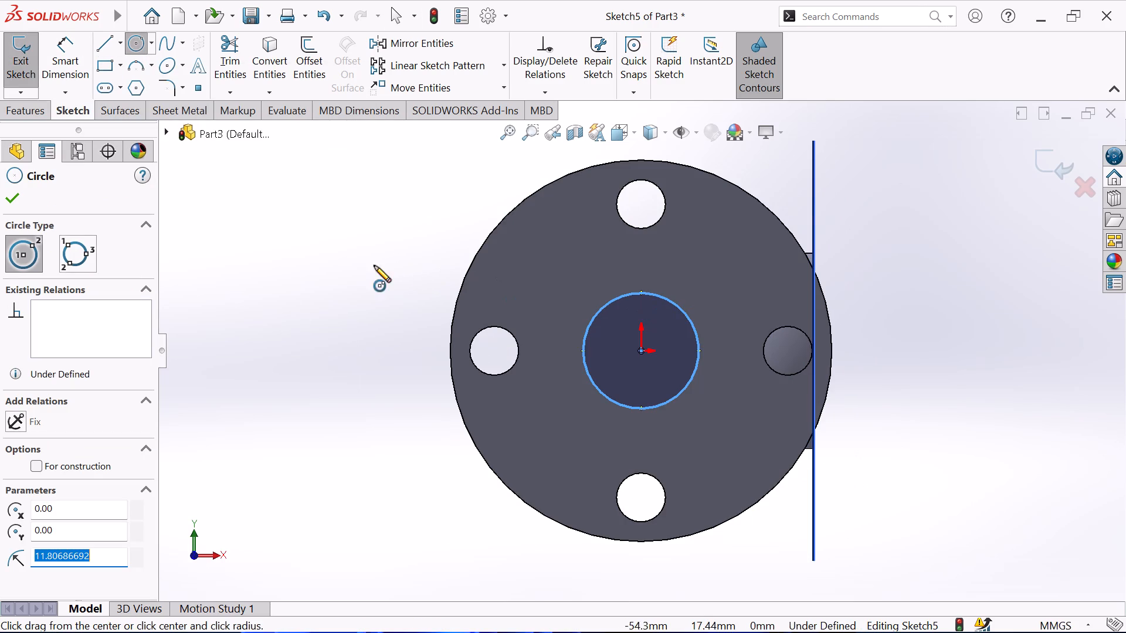
right_click(290, 266)
left_click(369, 280)
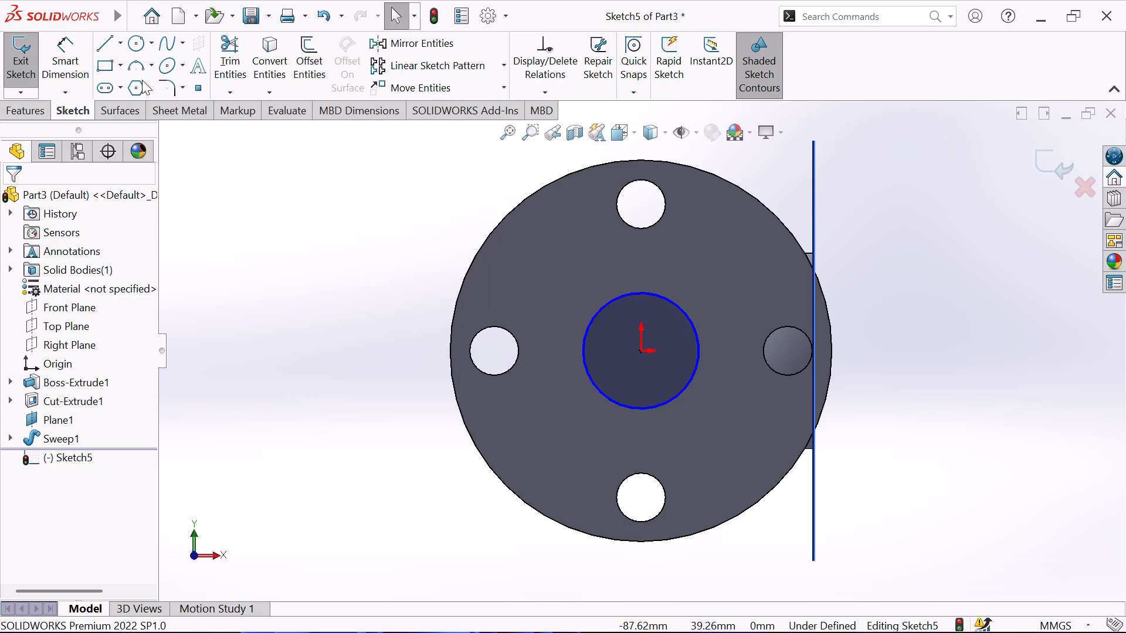
Dimension the central circle's diameter as 26 mm and exit the sketch.
left_click(67, 48)
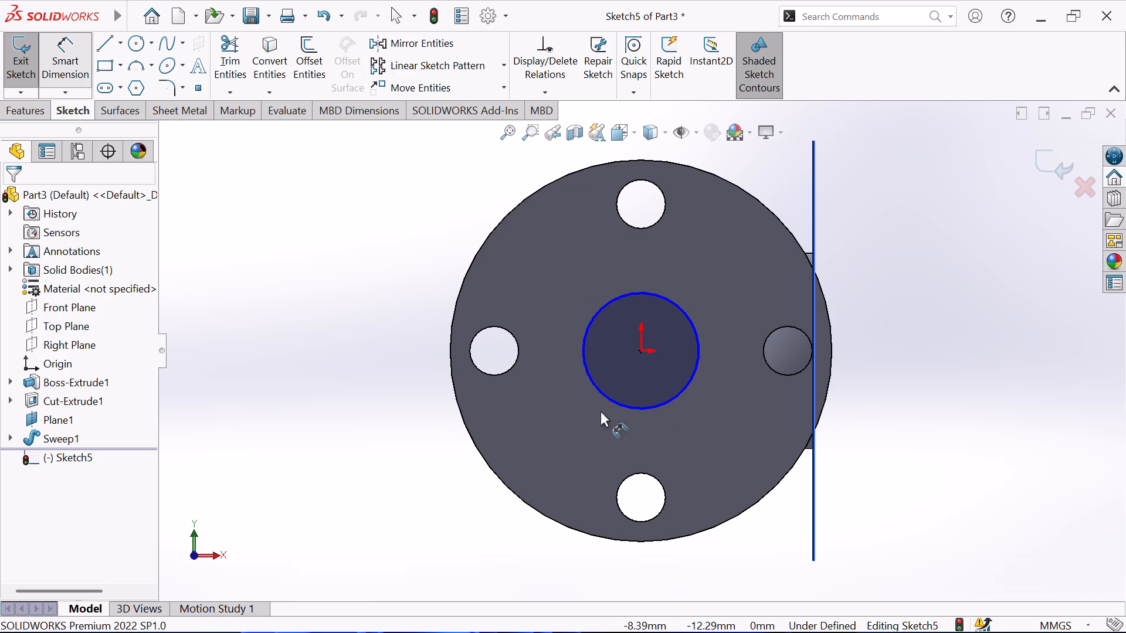
left_click(606, 396)
left_click(549, 329)
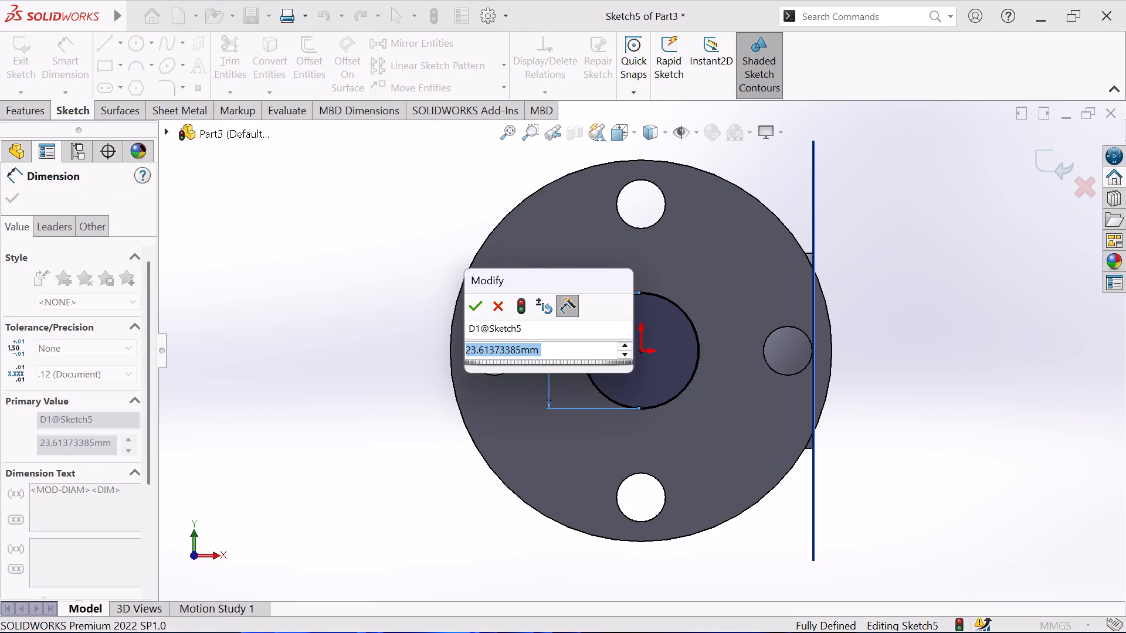
key("2")
key("6")
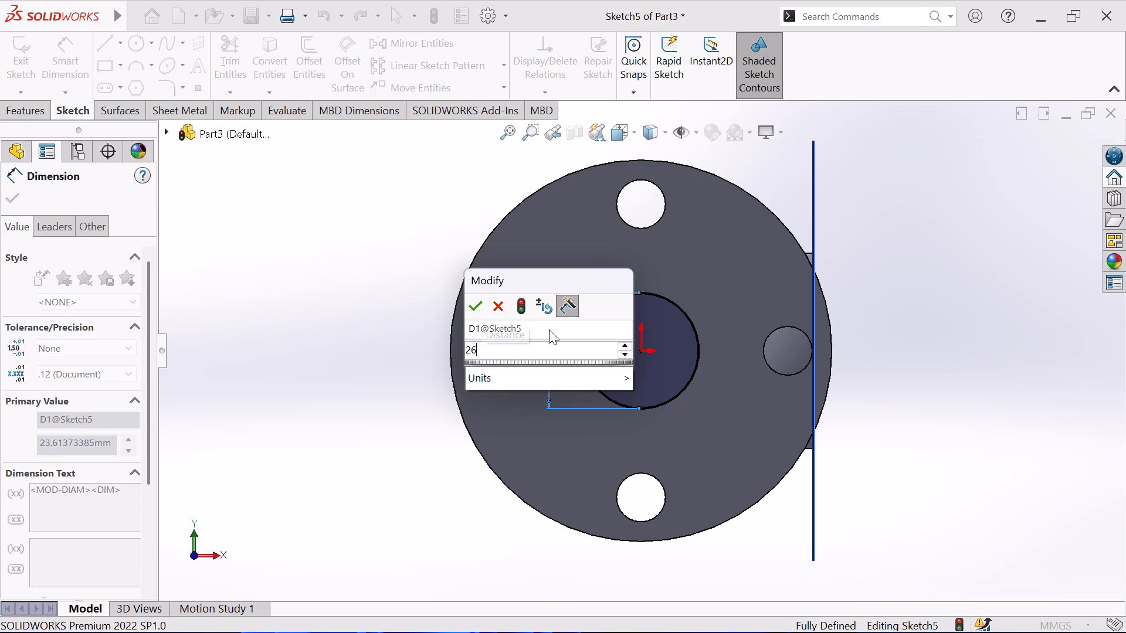
key("Return")
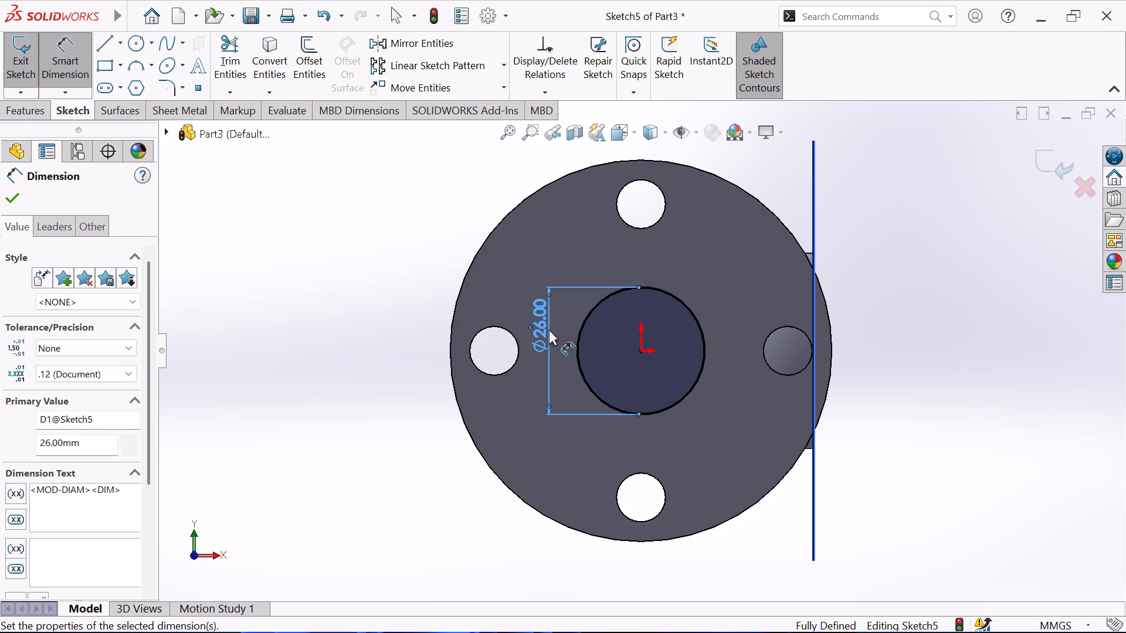
left_click(5, 197)
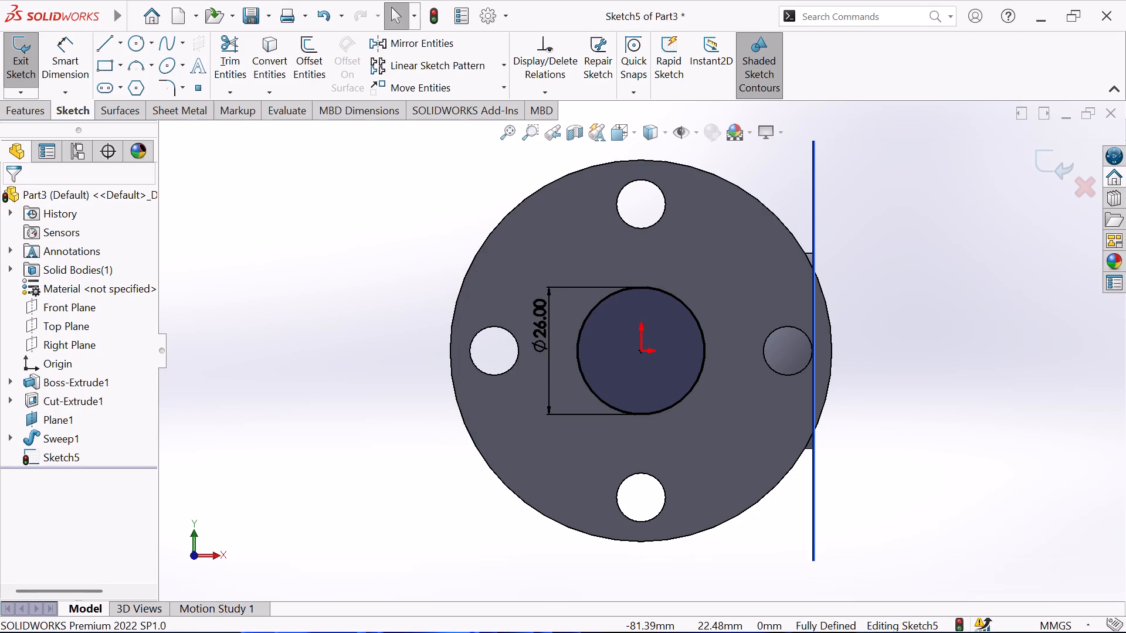
left_click(17, 66)
Extrude-cut the 26 mm circle to a blind depth of 8 mm through the disc to open the pipe's bore.
left_click(26, 113)
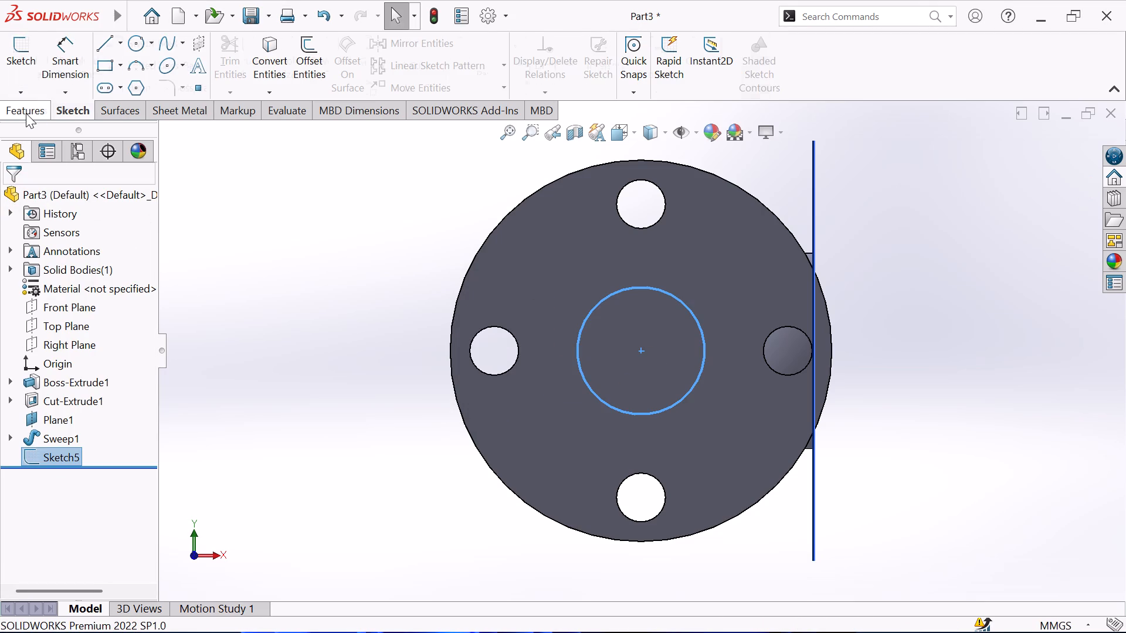
left_click(245, 46)
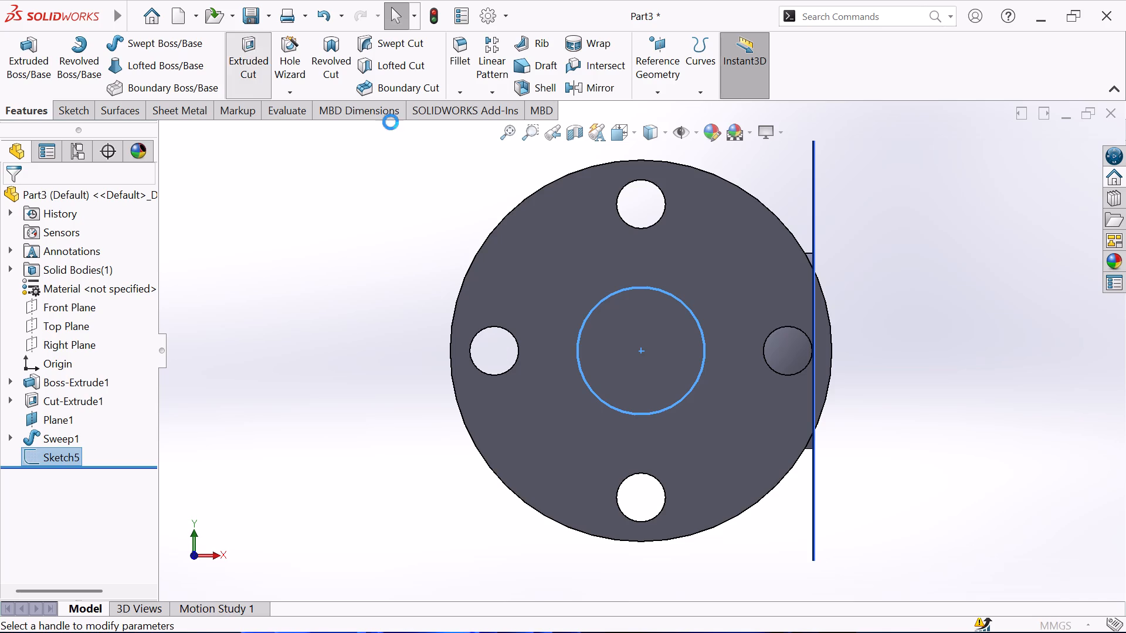
middle_click_drag(415, 172, 319, 243)
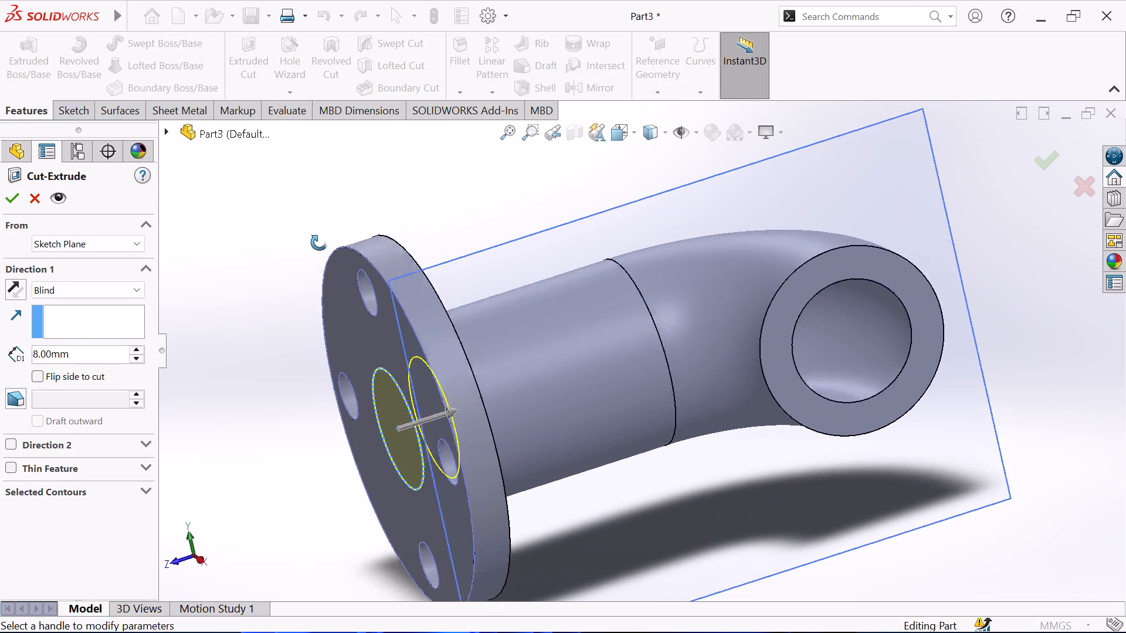
middle_click_drag(319, 243, 303, 256)
left_click(16, 199)
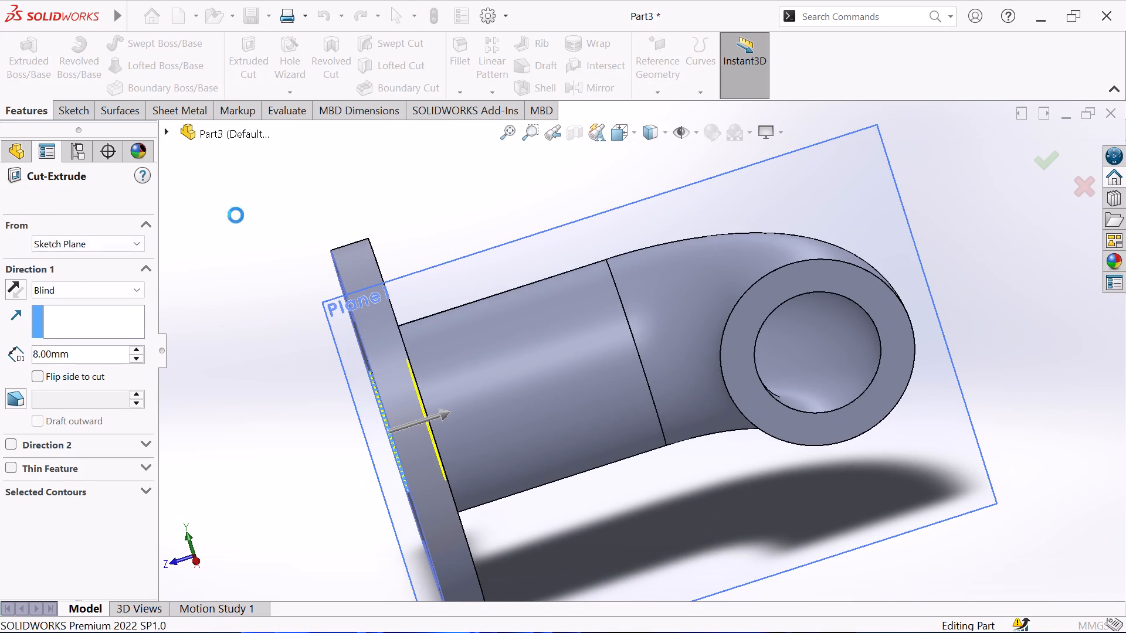
middle_click_drag(310, 210, 432, 206)
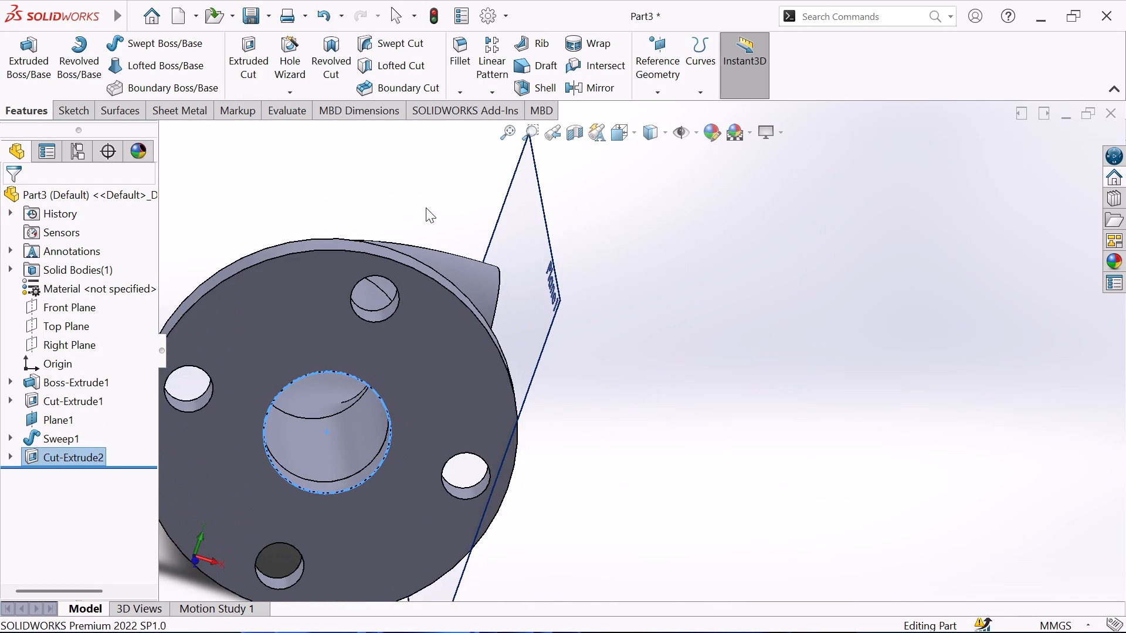
key("Escape")
Examine the flanged elbow from several sides, including the bore at the disc and the pipe's open end.
scroll(408, 217, "up", 4)
middle_click_drag(747, 240, 585, 284)
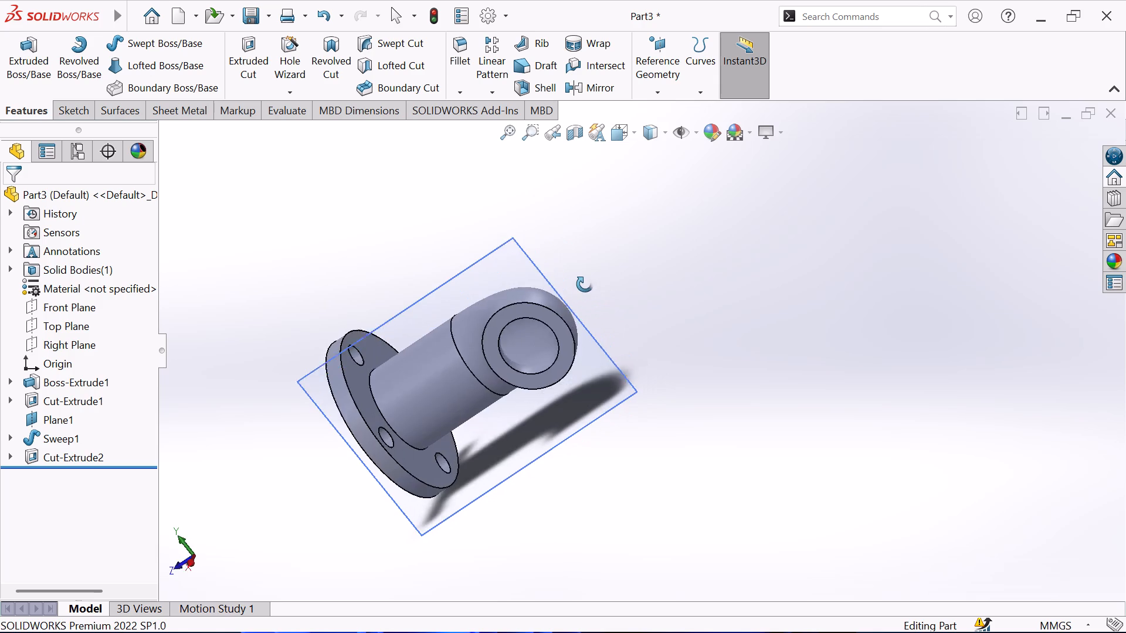
middle_click_drag(585, 284, 578, 283)
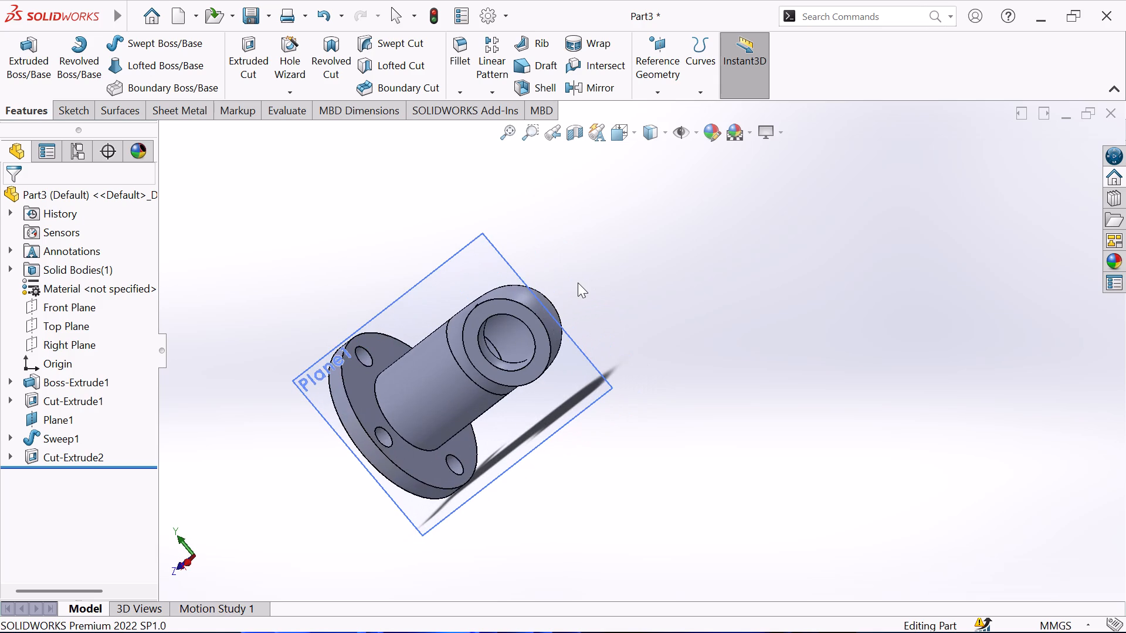
middle_click_drag(618, 277, 759, 233)
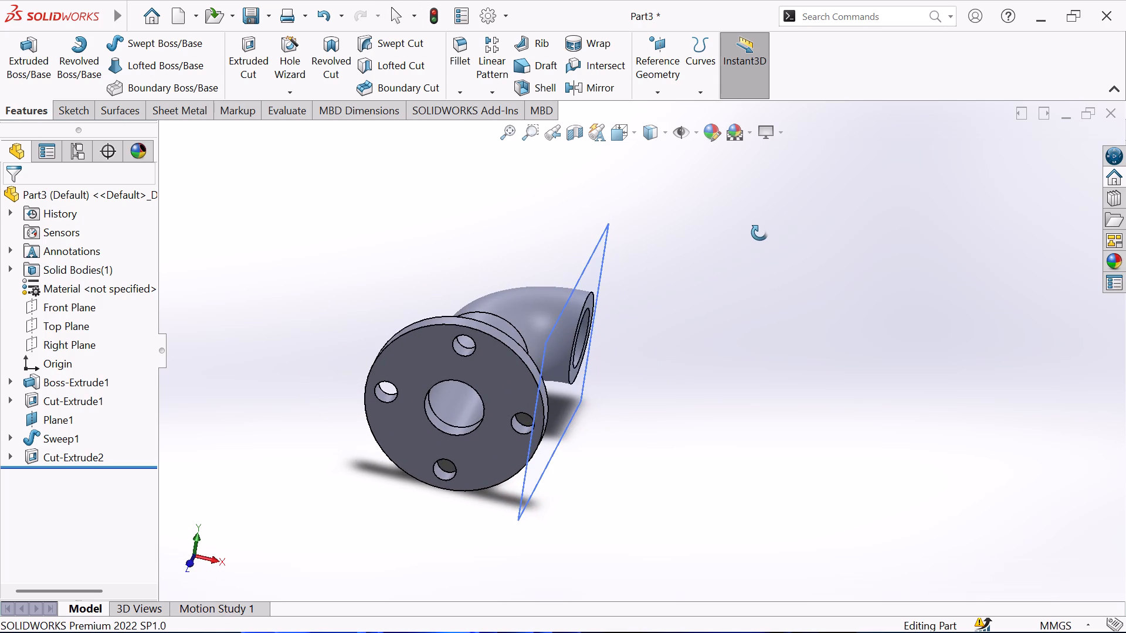
middle_click_drag(759, 233, 758, 235)
middle_click_drag(758, 235, 722, 255)
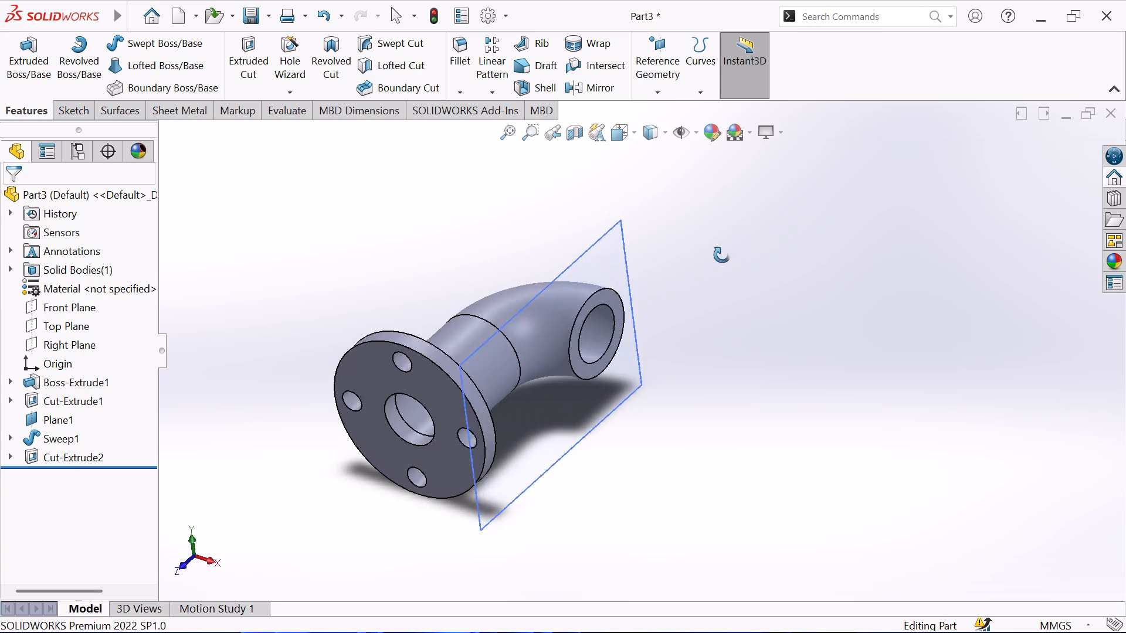
middle_click_drag(722, 255, 557, 268)
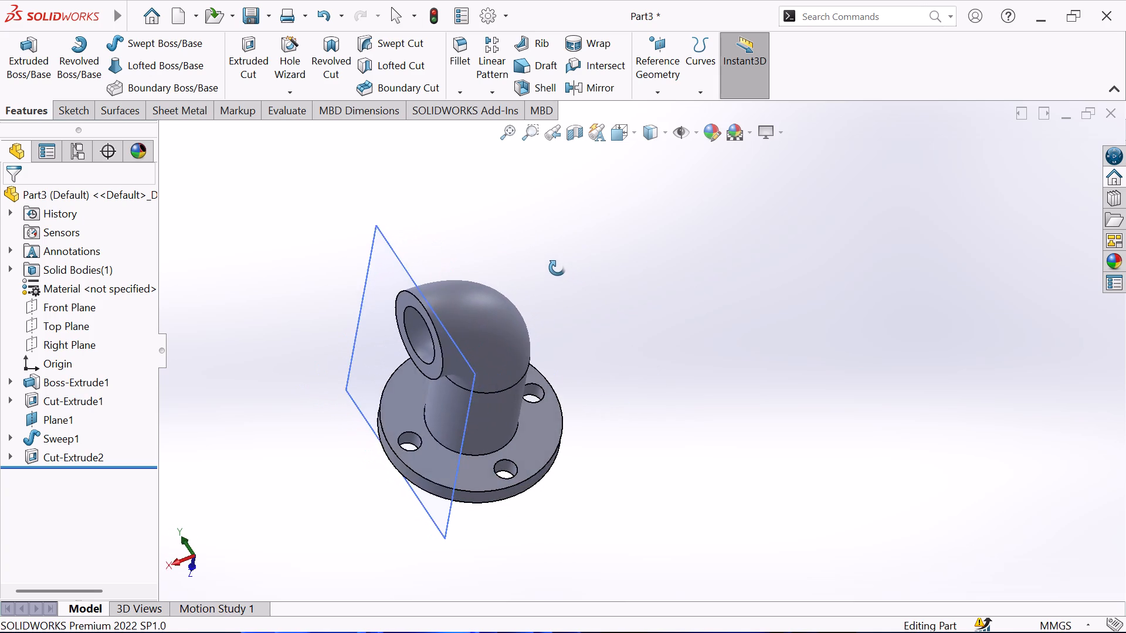
middle_click_drag(557, 268, 573, 239)
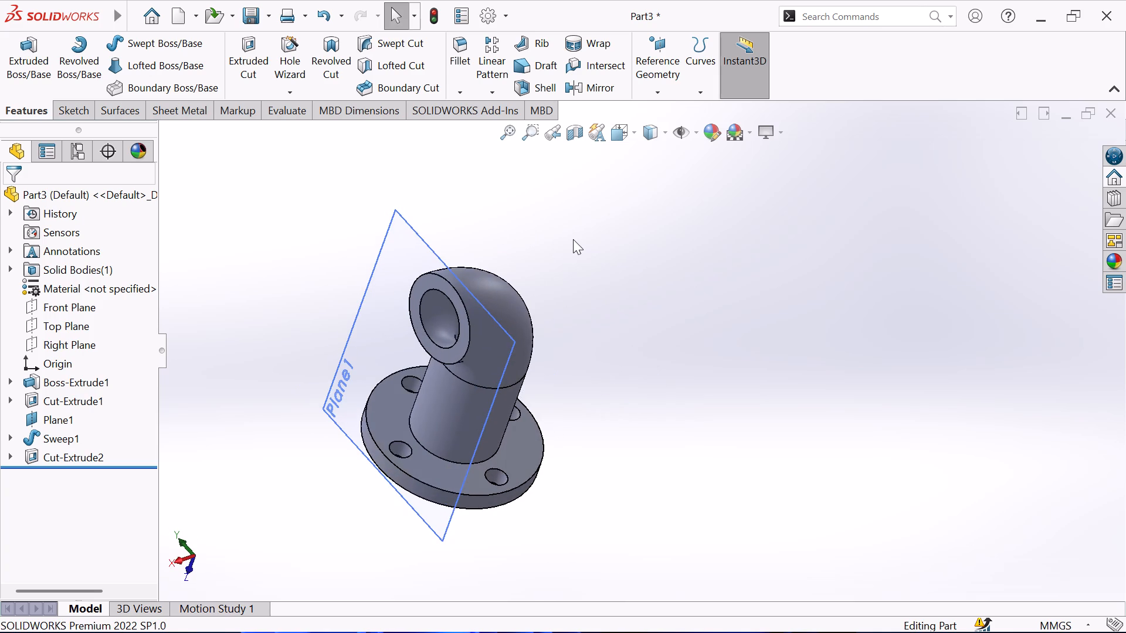
Hide Plane1, the reference plane at the pipe's open end.
left_click(431, 246)
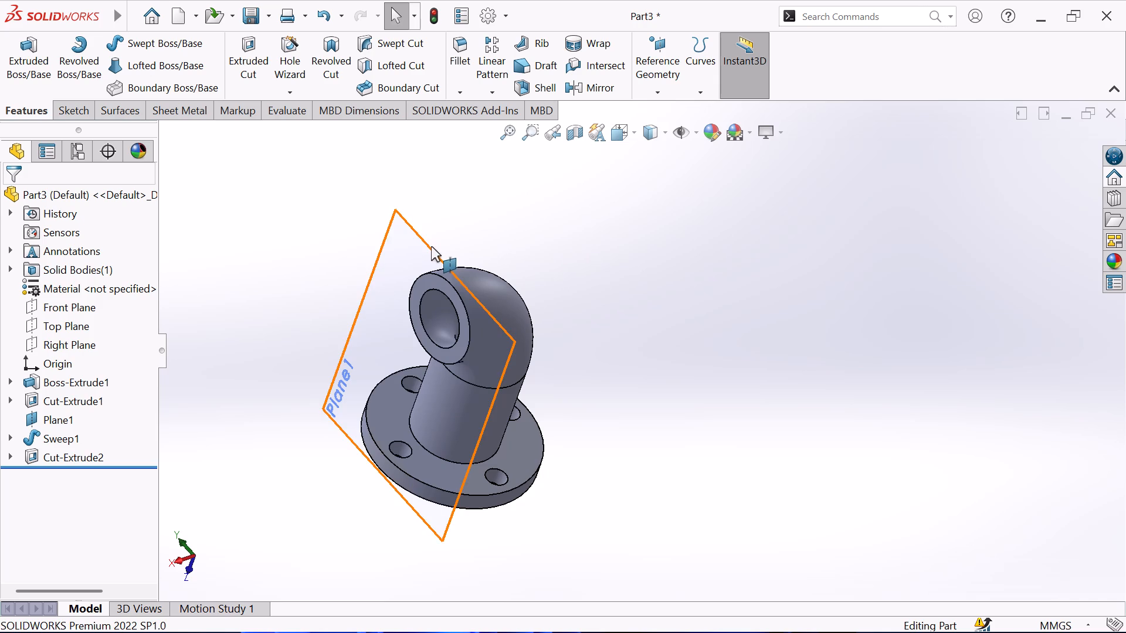
left_click(525, 215)
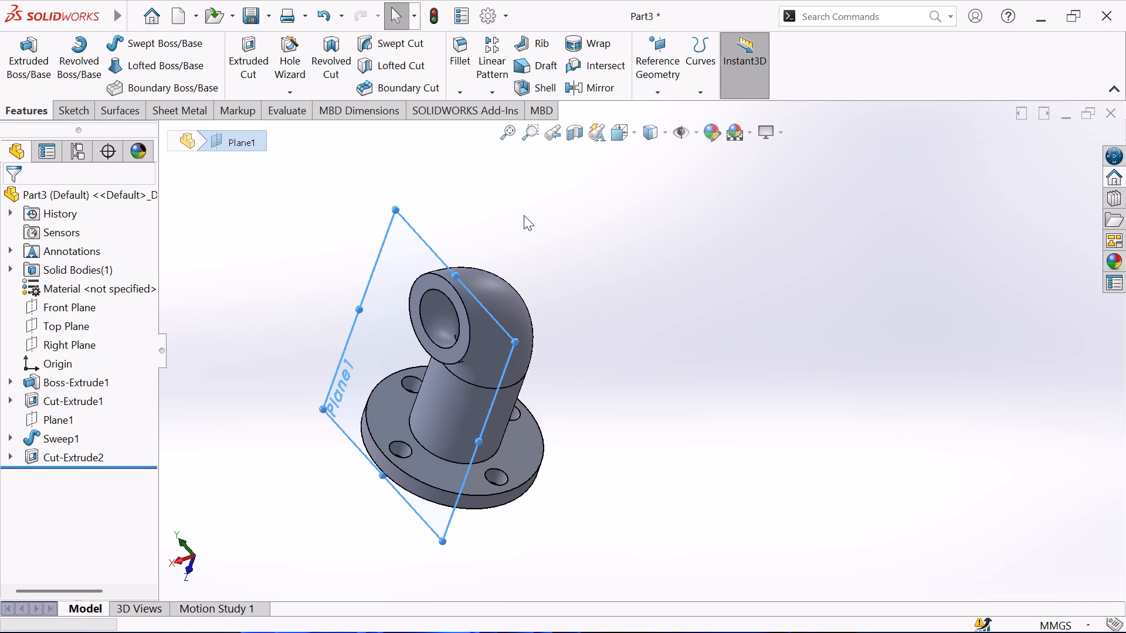
Start a sketch on the pipe's open end face and draw a circle about 58.5 mm in diameter centred on the bore.
left_click(462, 328)
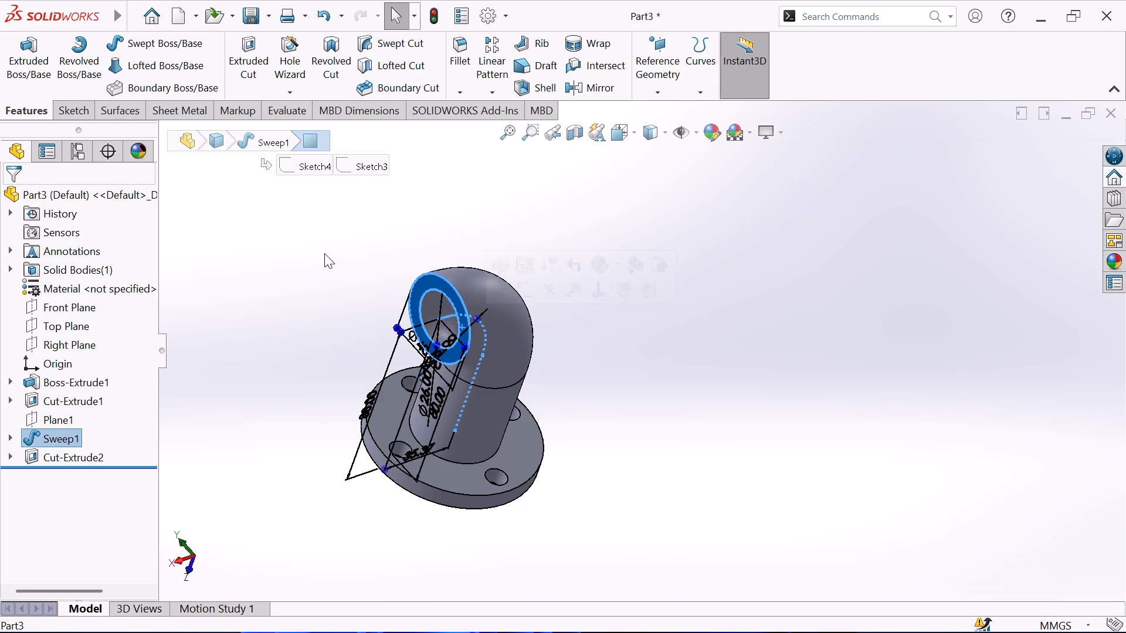
left_click(75, 115)
left_click(19, 60)
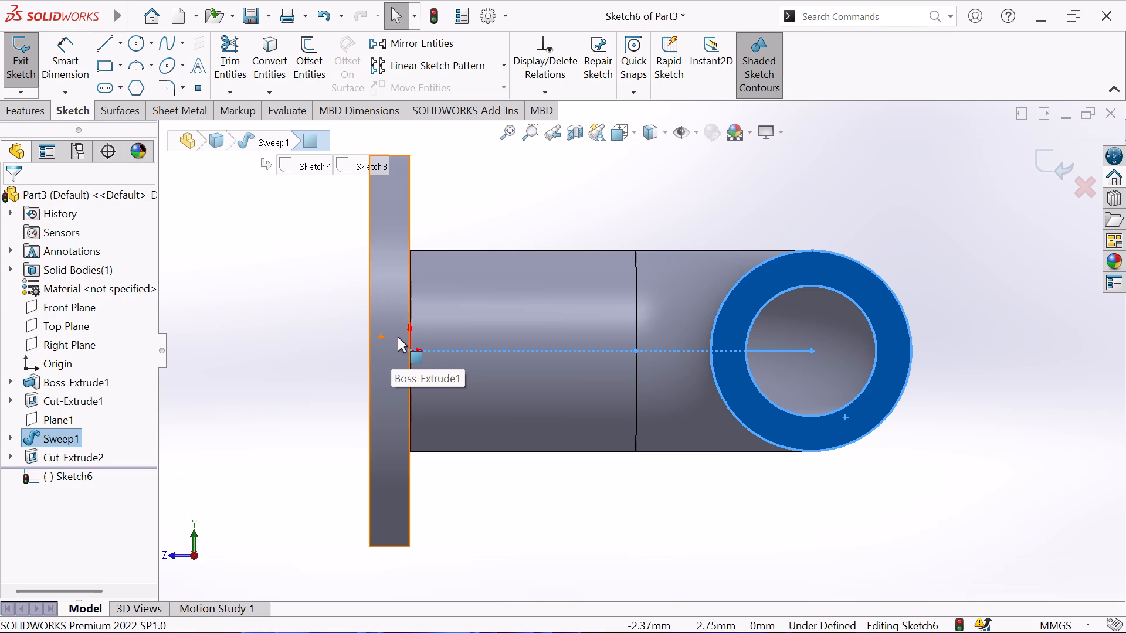
left_click(134, 42)
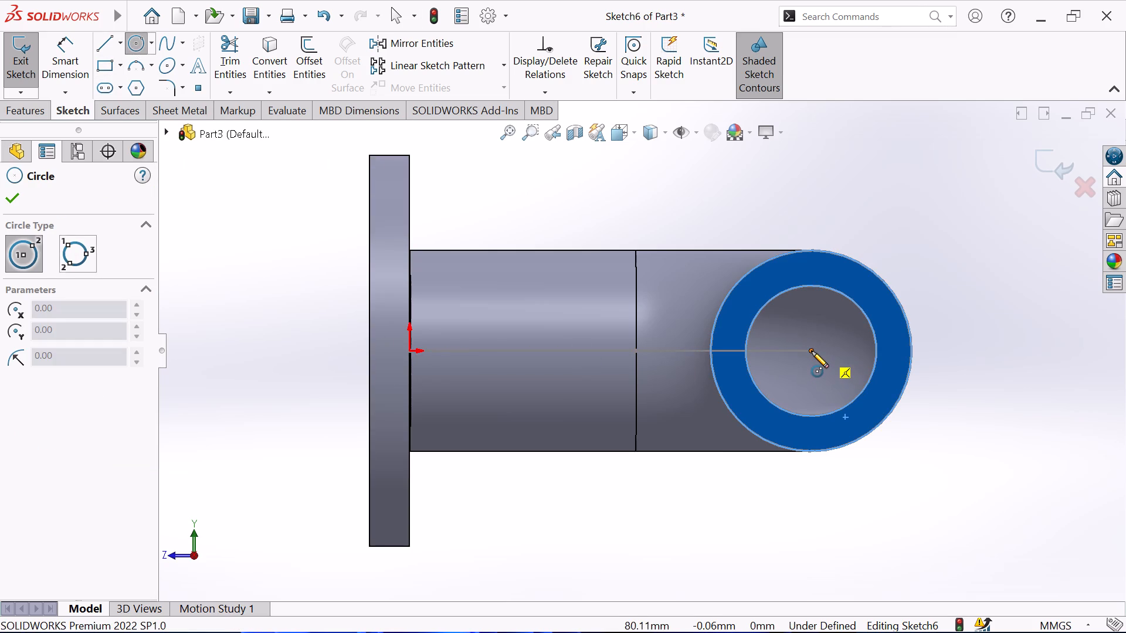
left_click(812, 351)
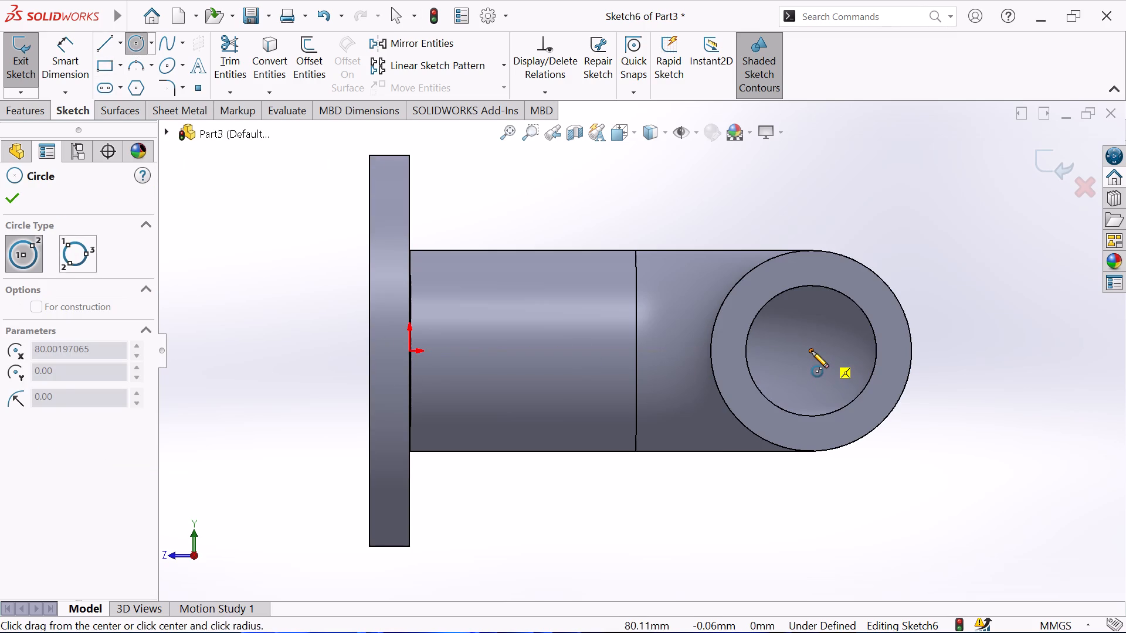
left_click(846, 208)
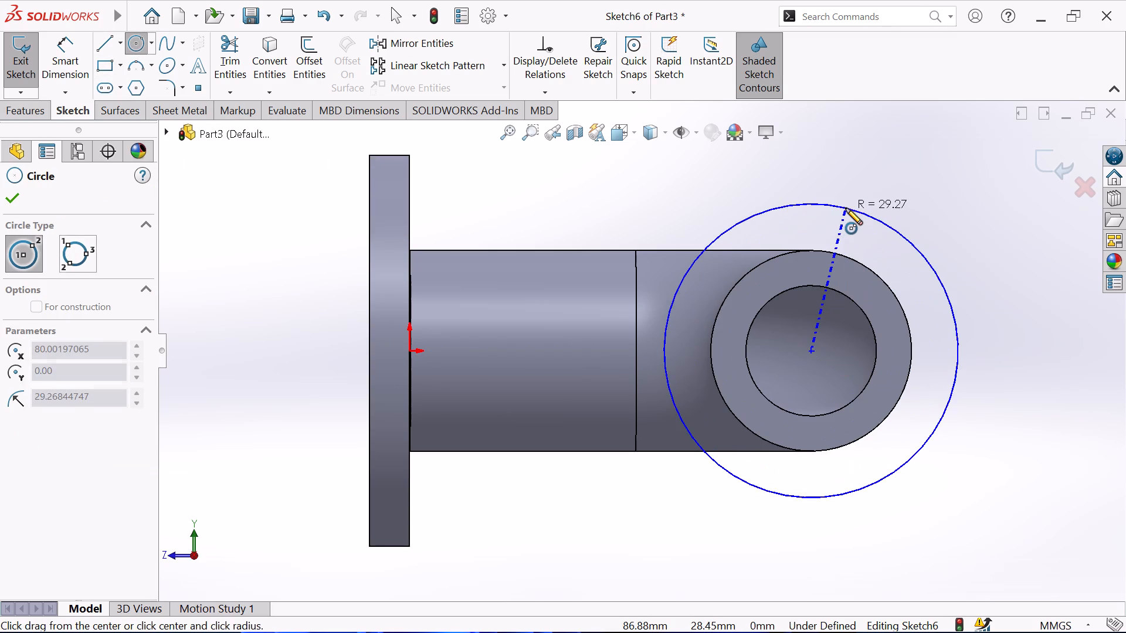
left_click(8, 193)
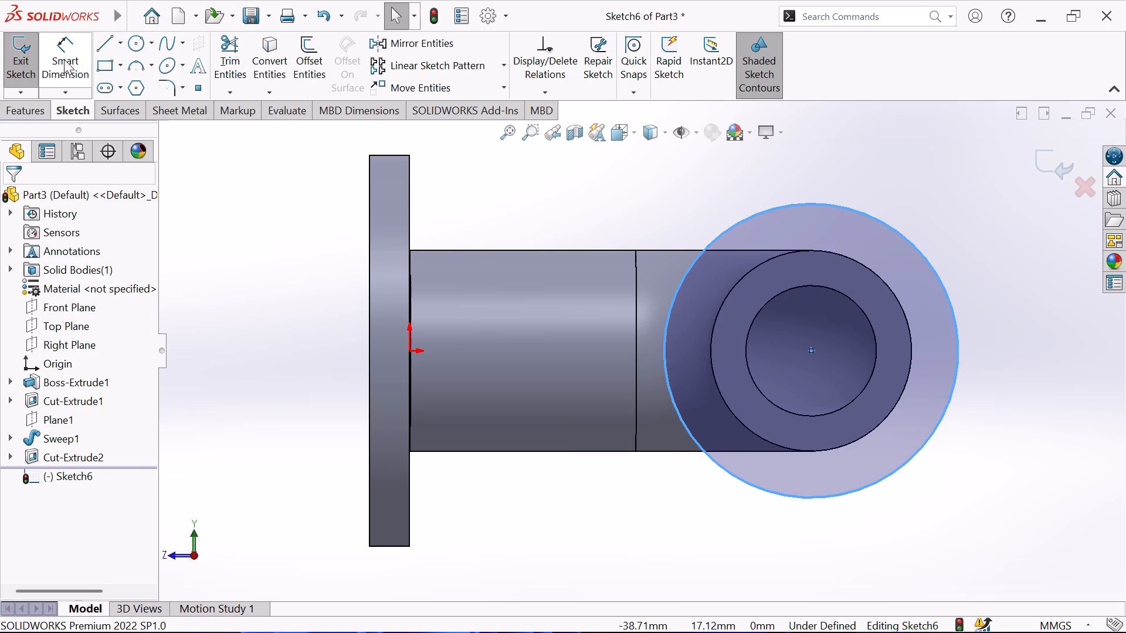
Dimension the large circle's diameter as 70 mm.
left_click(70, 57)
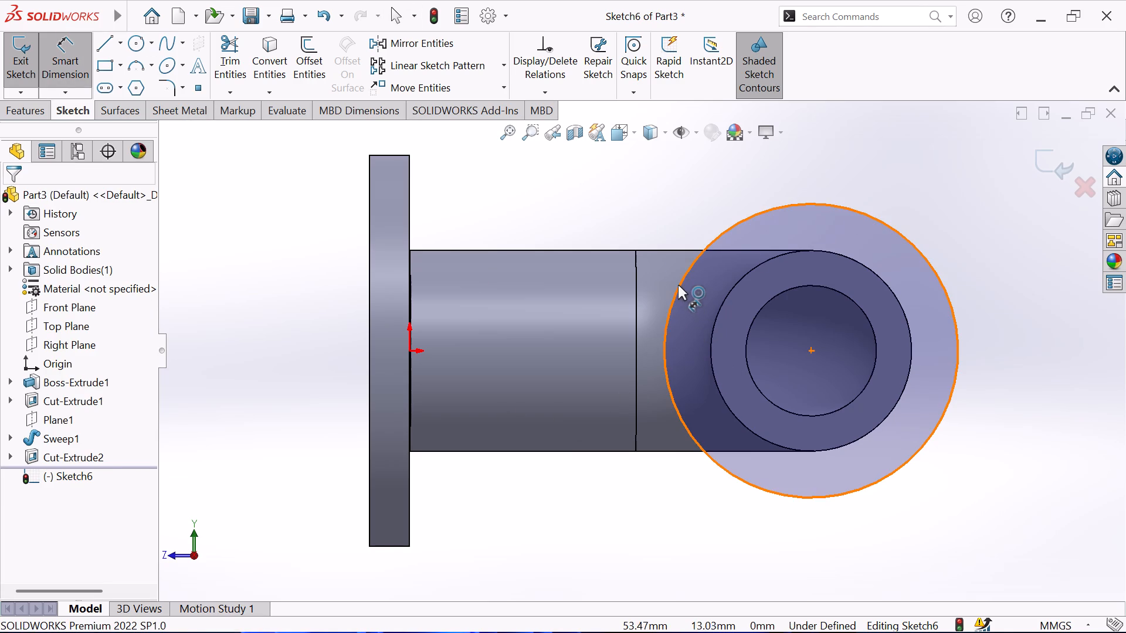
left_click(678, 284)
left_click(611, 398)
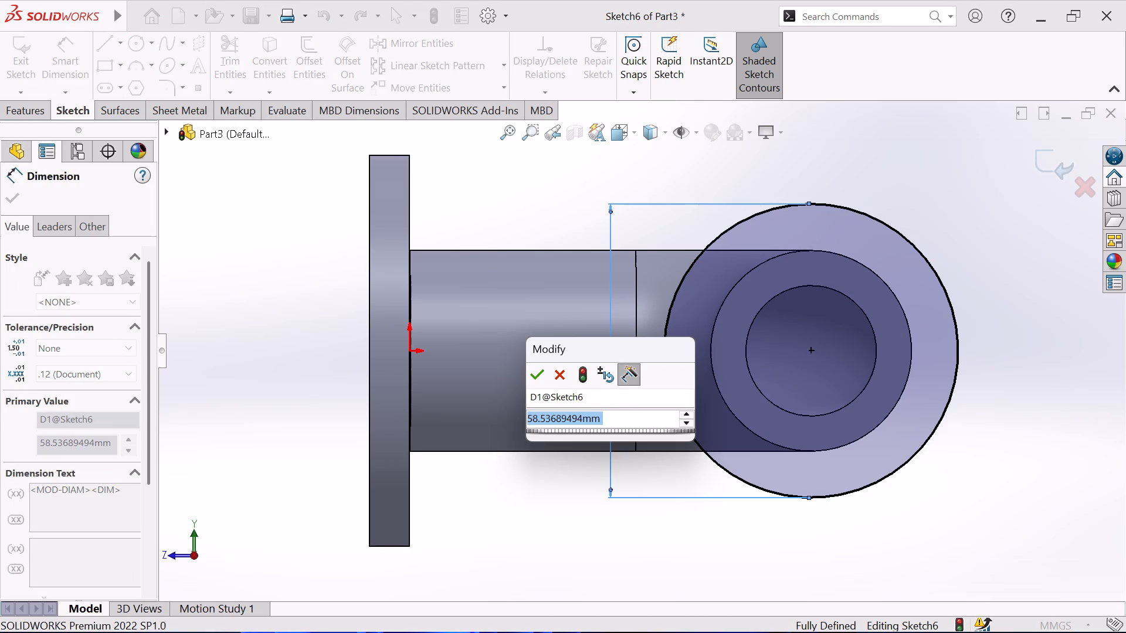
type("70")
key("Return")
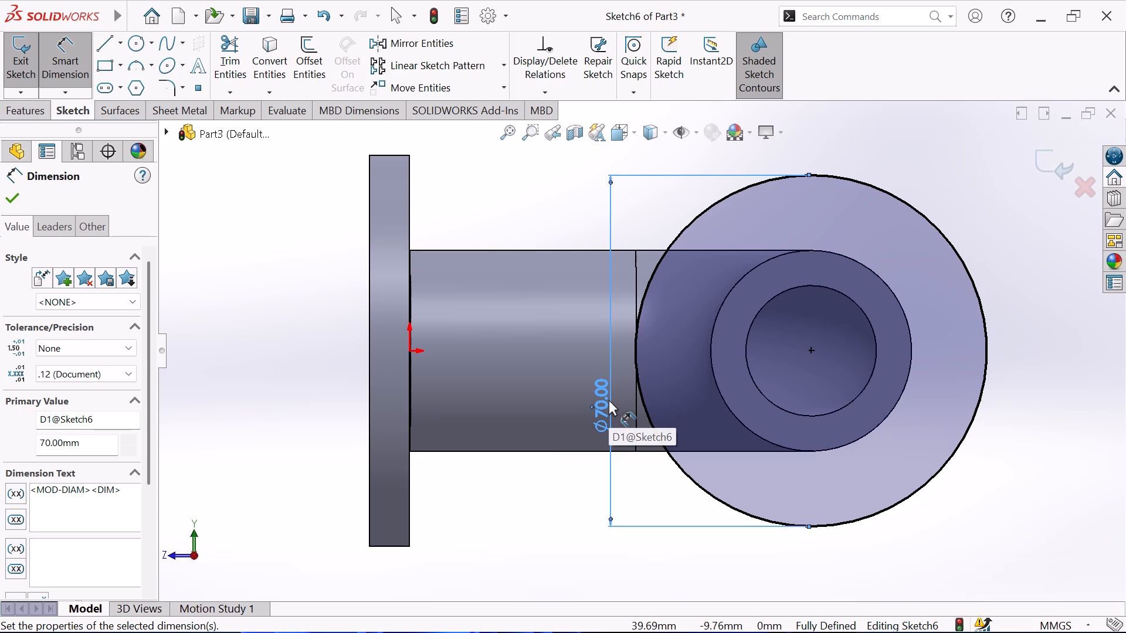
Draw a horizontal centerline about 94 mm long through the 70 mm circle's centre, extending past the circle on both sides.
left_click(118, 43)
left_click(105, 84)
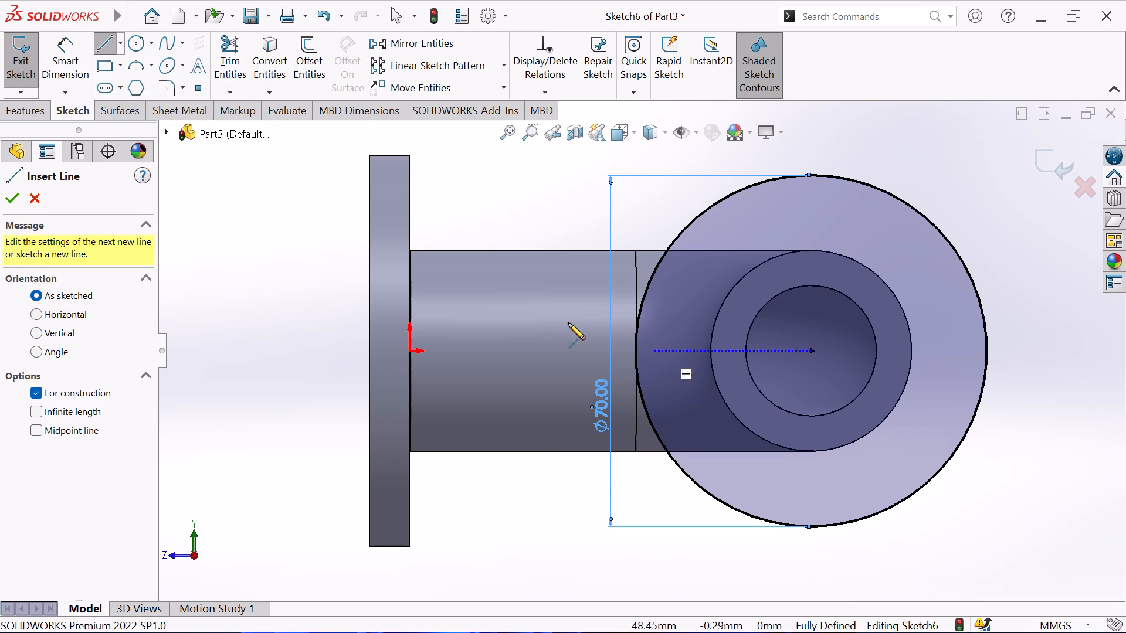
left_click(552, 350)
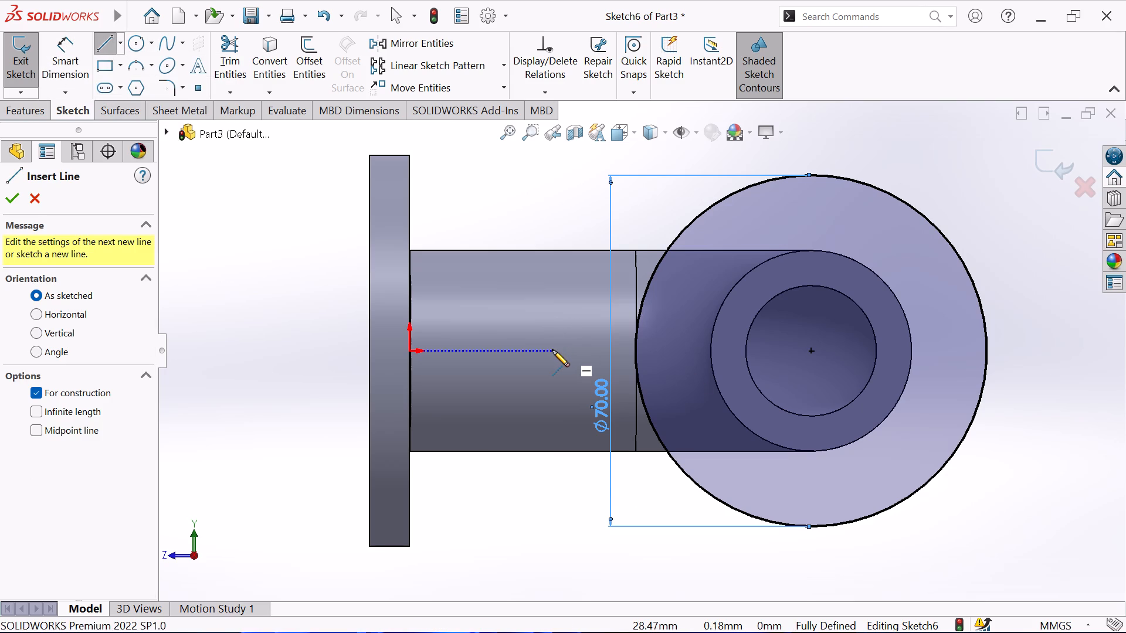
left_click(1025, 351)
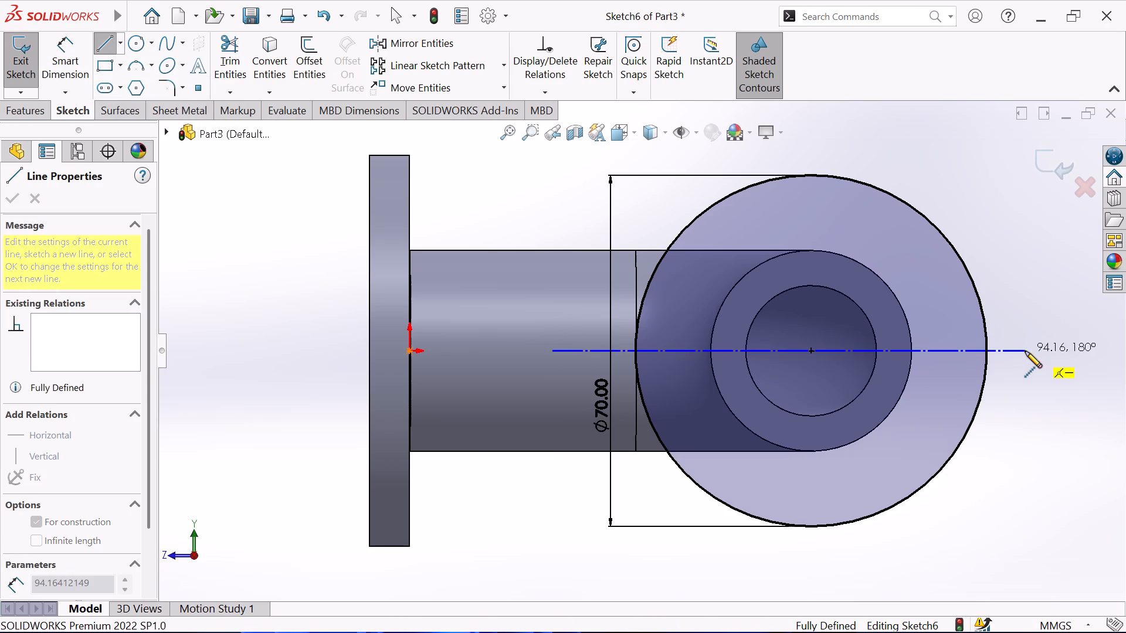
right_click(1025, 373)
left_click(1042, 395)
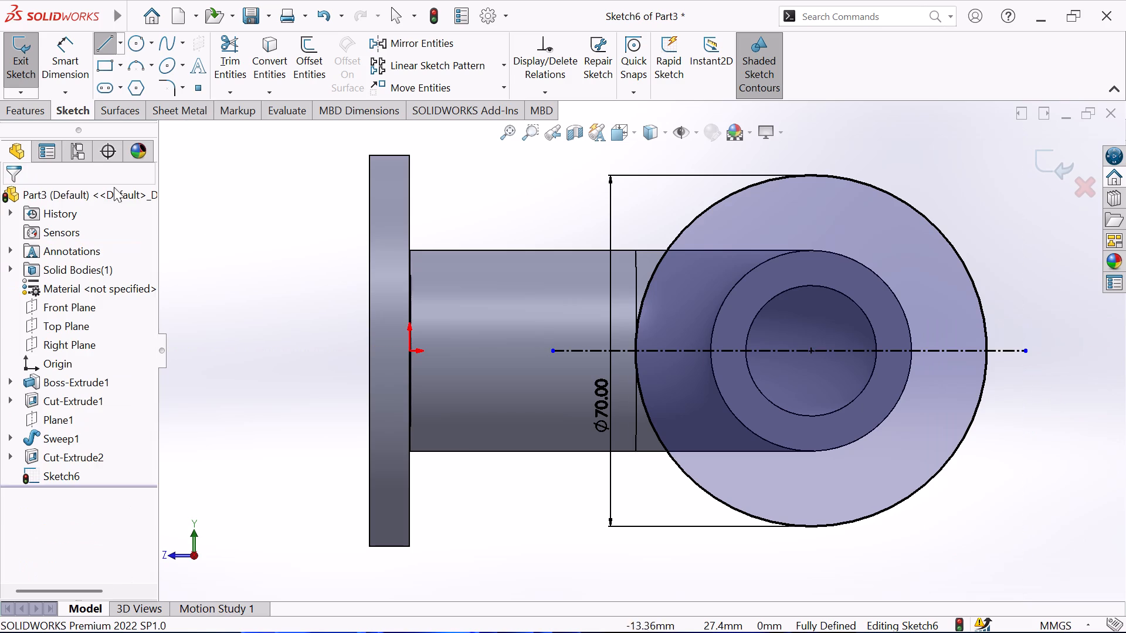
Draw two concentric circles about 20 mm and 32 mm in diameter on the centerline, just outside the 70 mm circle on the disc side.
left_click(131, 43)
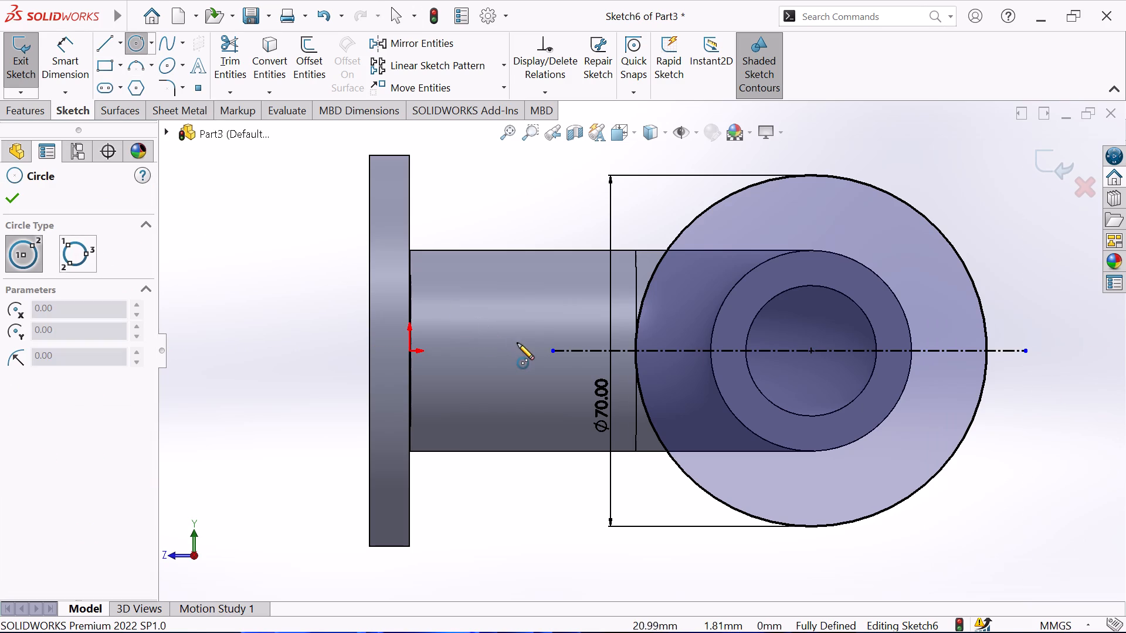
left_click(620, 350)
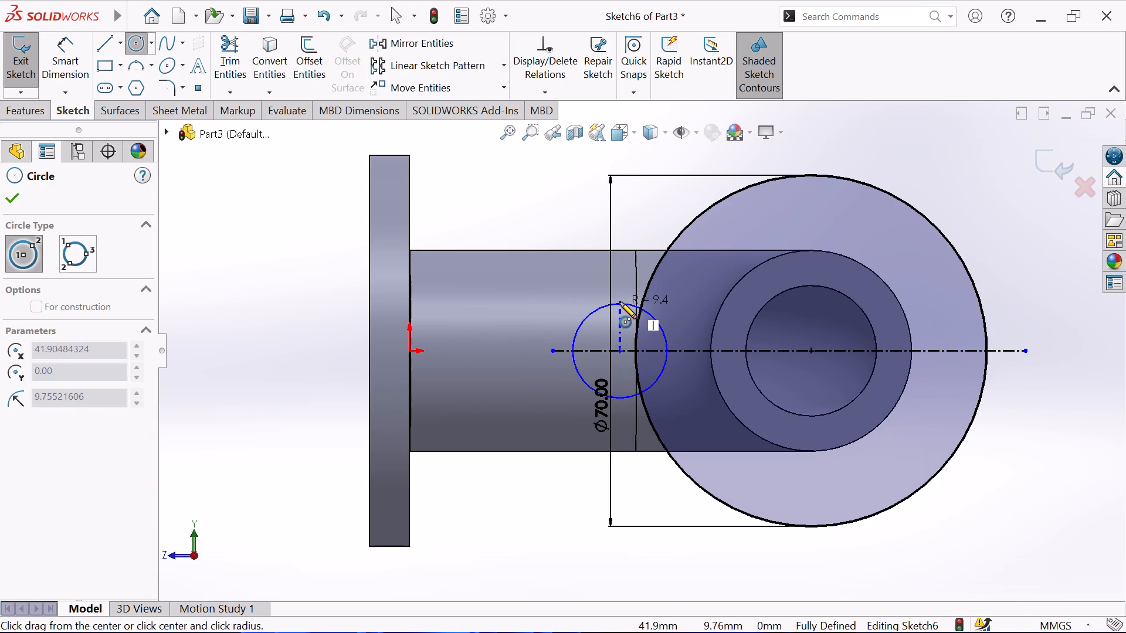
left_click(620, 302)
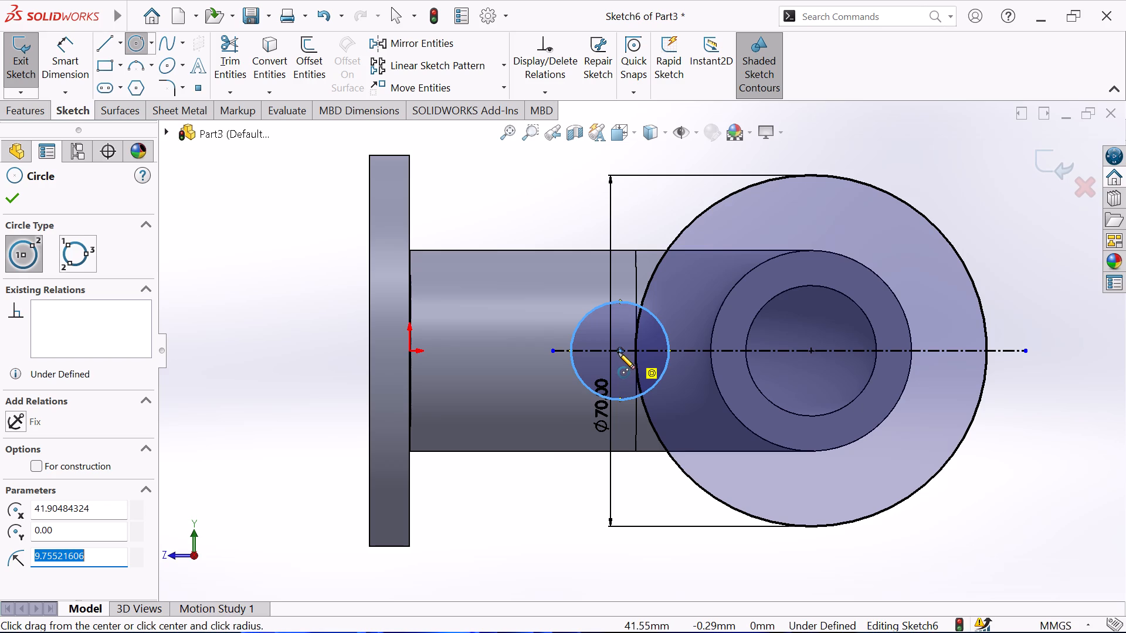
left_click(620, 352)
left_click(622, 270)
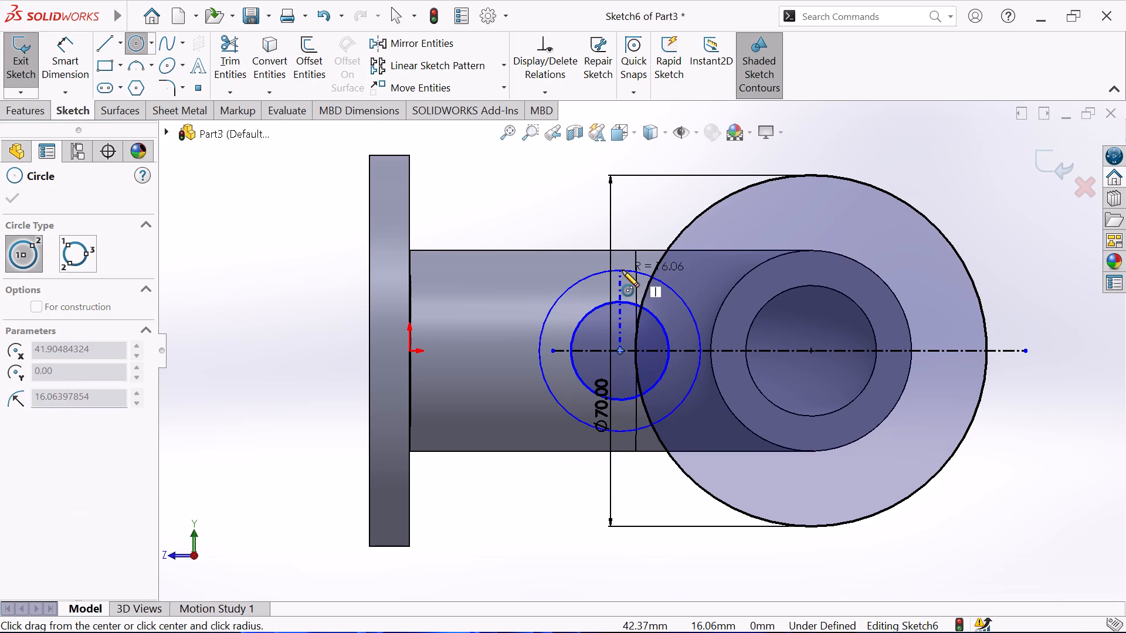
right_click(522, 228)
left_click(561, 241)
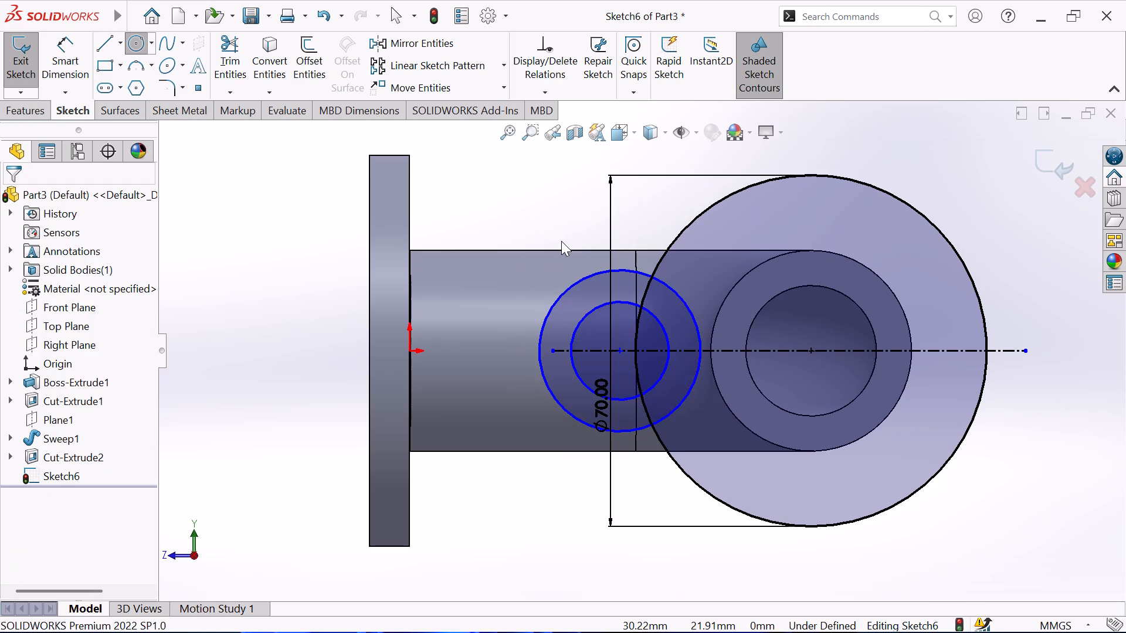
Dimension the two concentric circles' diameters as 30 mm for the outer and 12 mm for the inner.
left_click(74, 60)
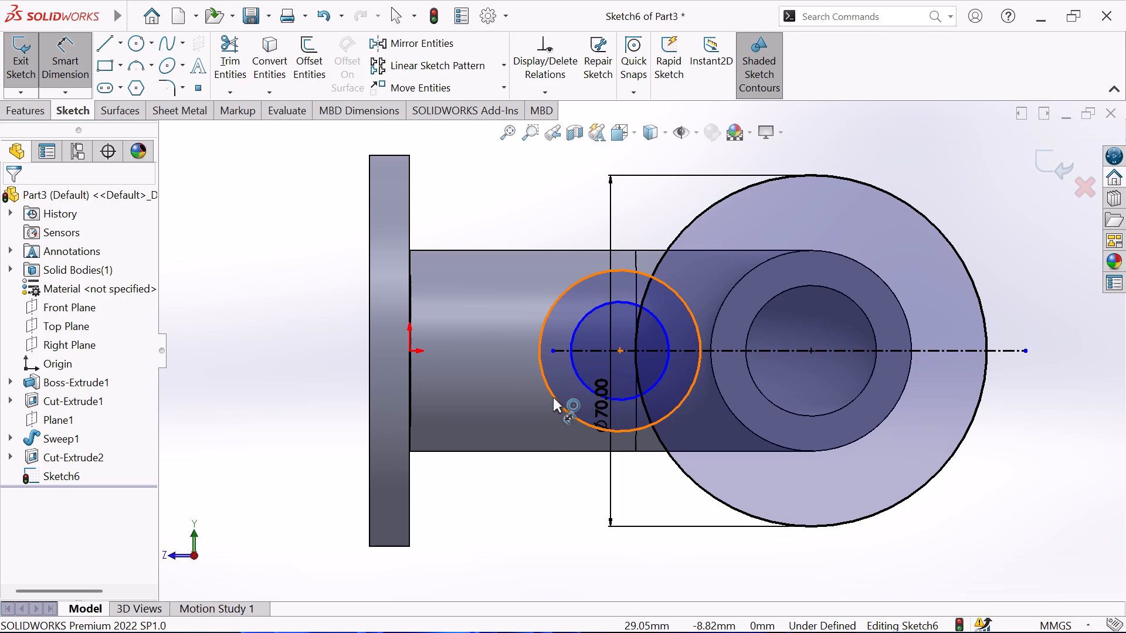
left_click(552, 399)
left_click(485, 355)
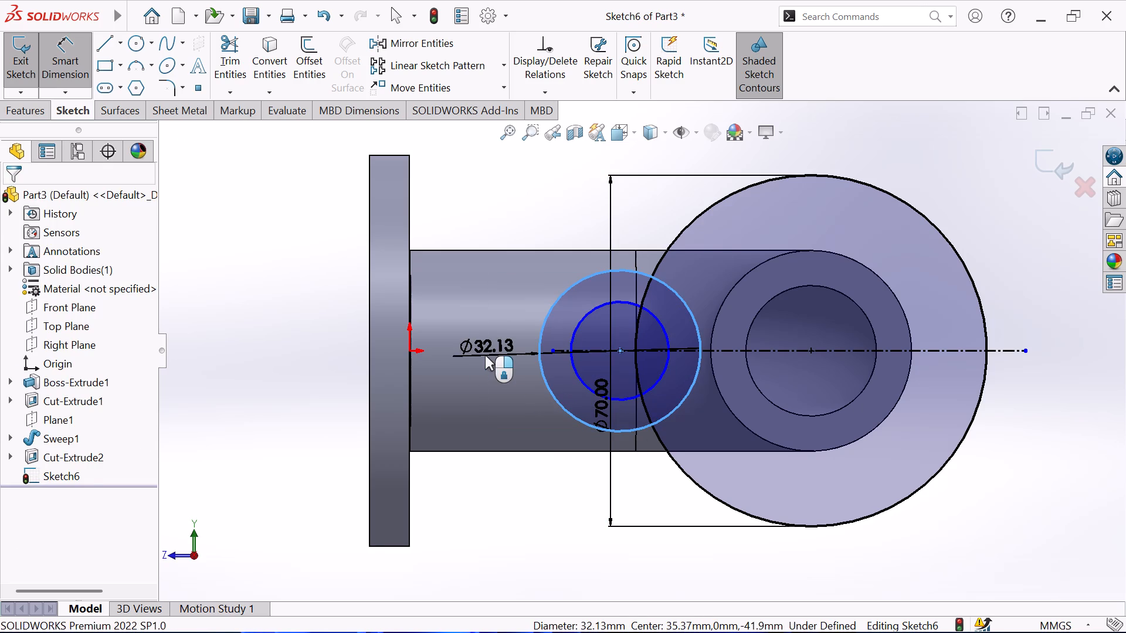
type("30")
key("Return")
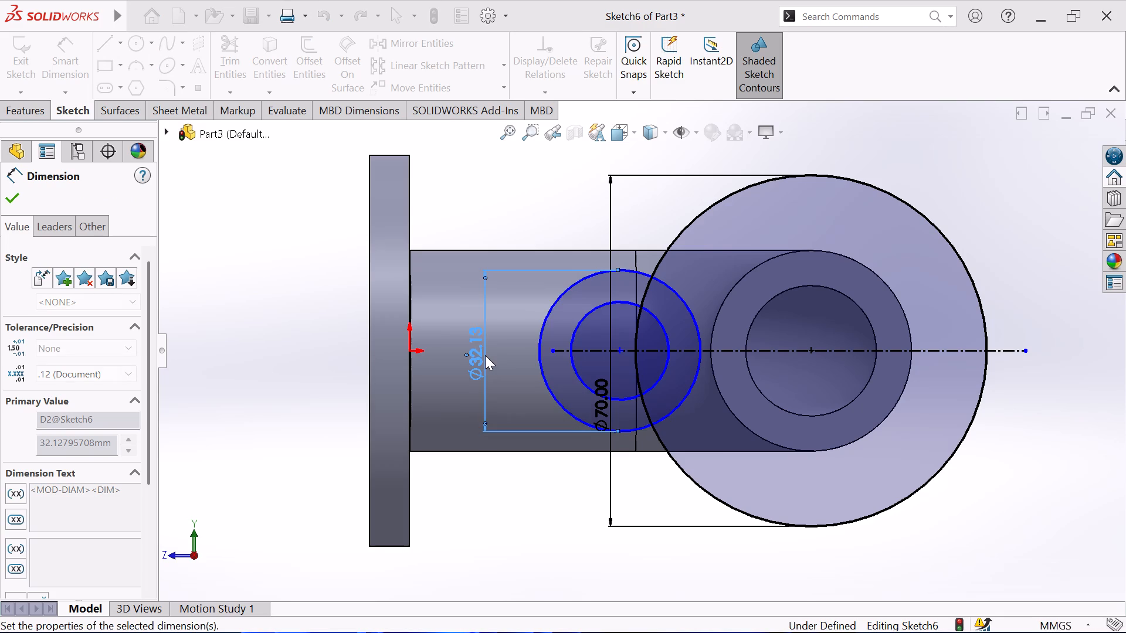
left_click(575, 366)
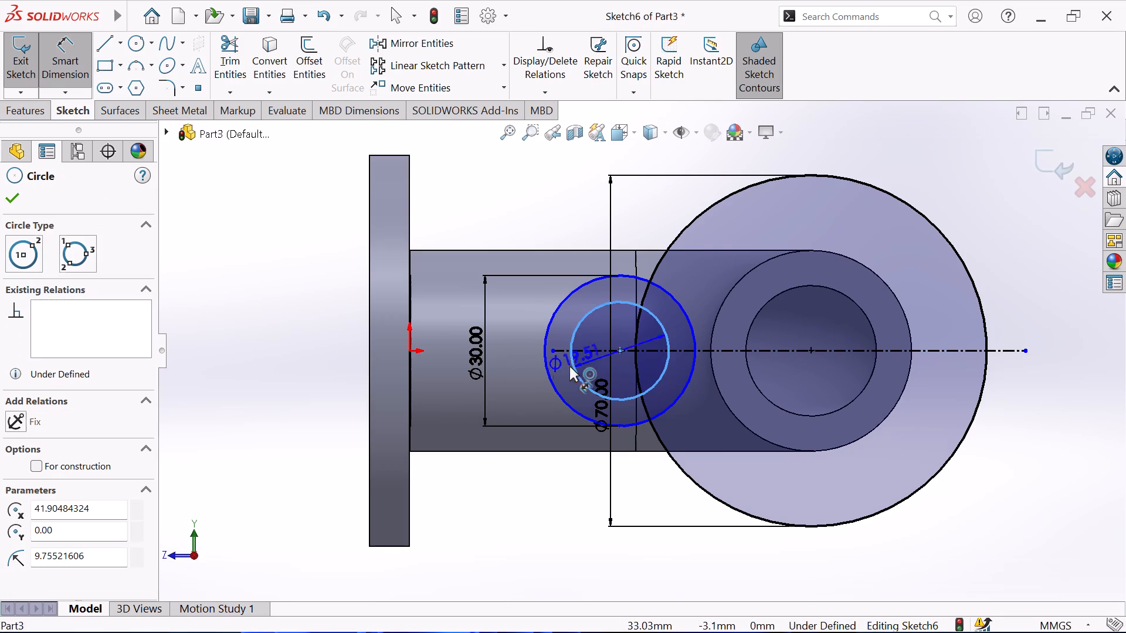
left_click(524, 358)
type("12")
key("Return")
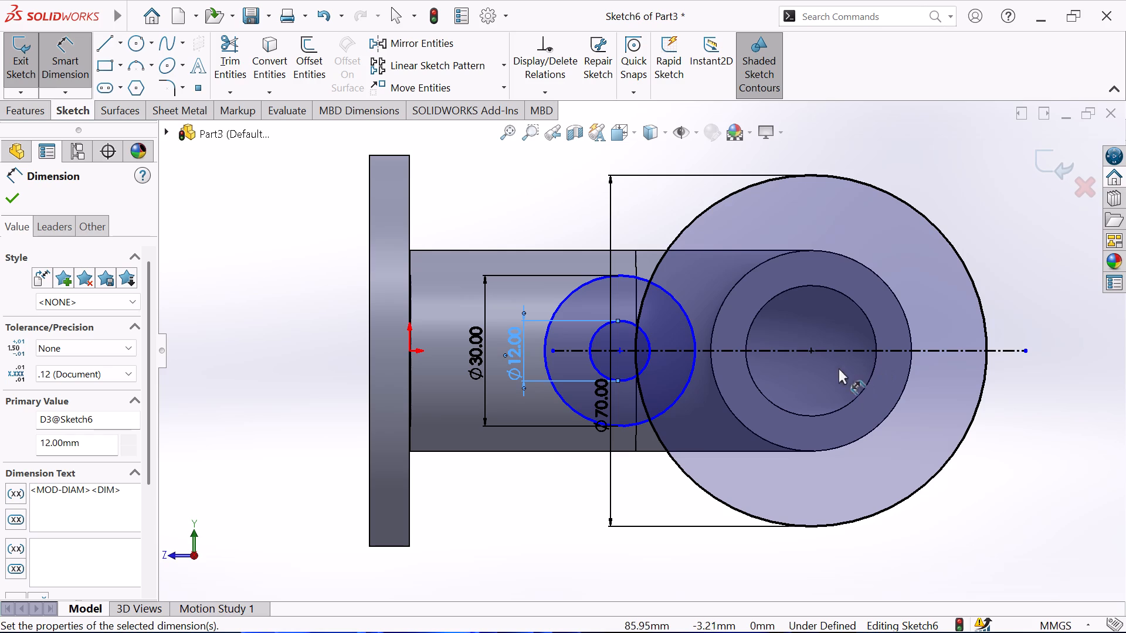
Dimension the distance between the 70 mm circle's centre and the concentric circles' centre as 29 mm.
left_click(810, 352)
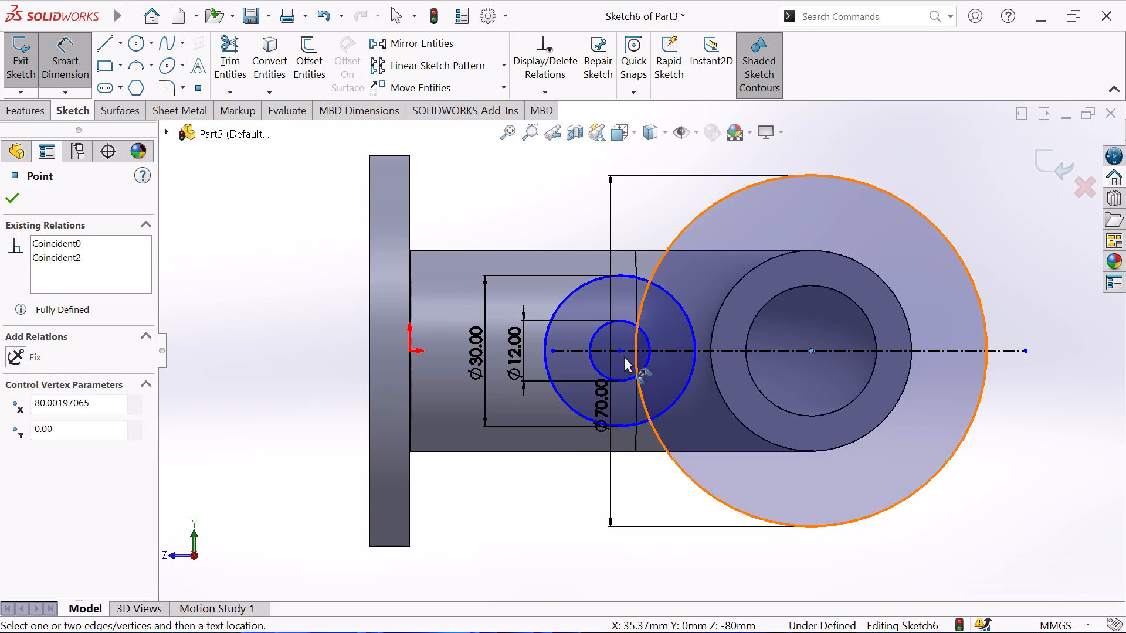
left_click(622, 352)
left_click(720, 423)
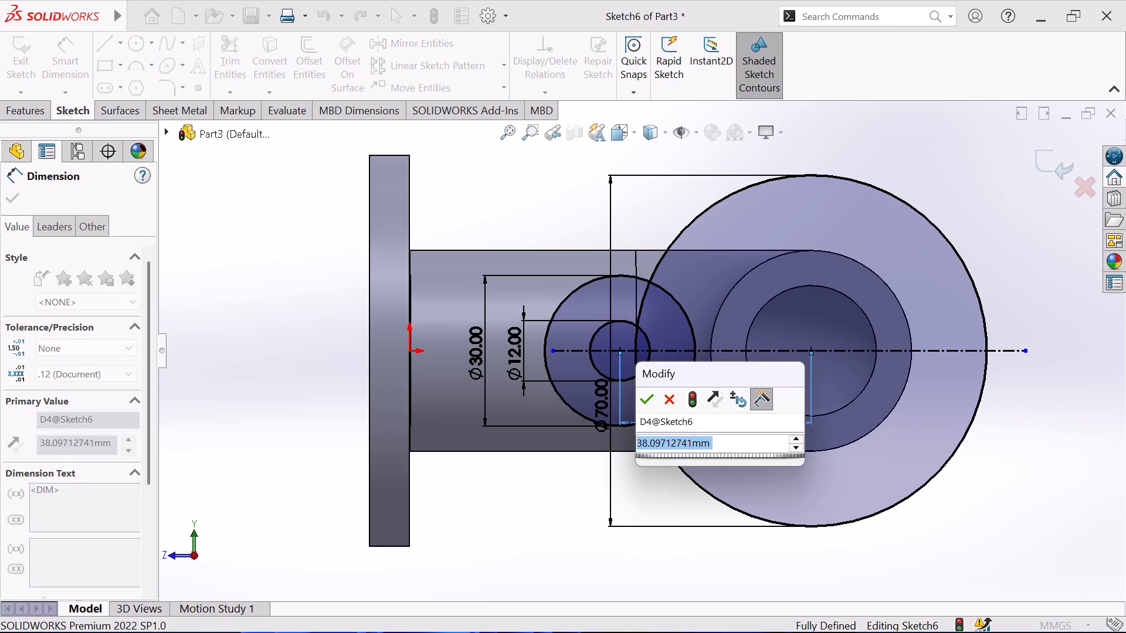
type("29")
key("Return")
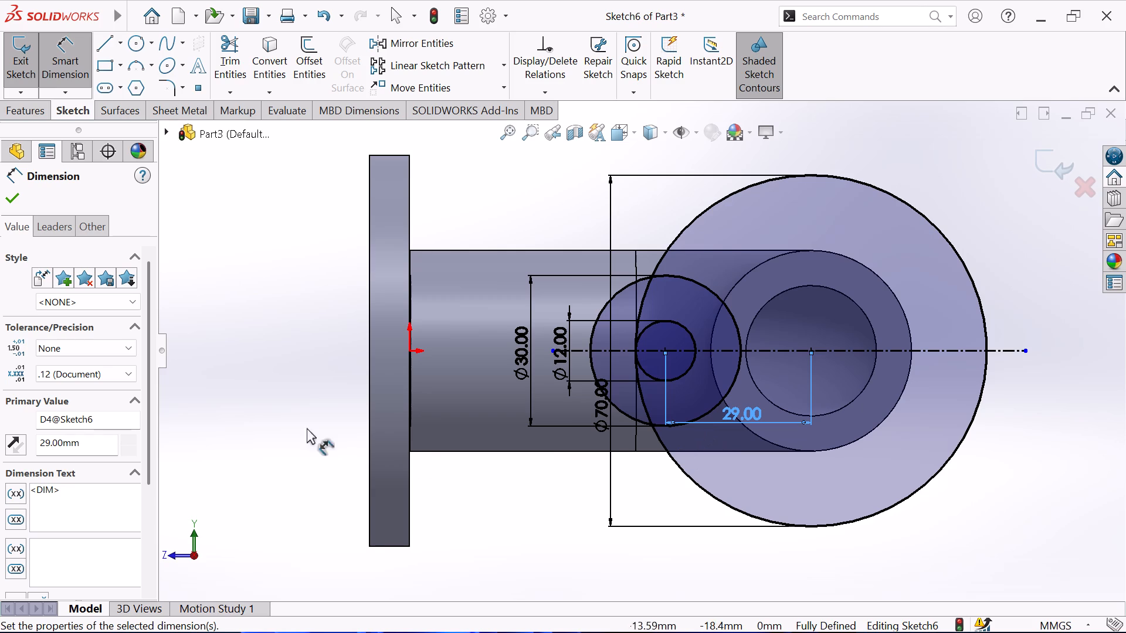
left_click(14, 202)
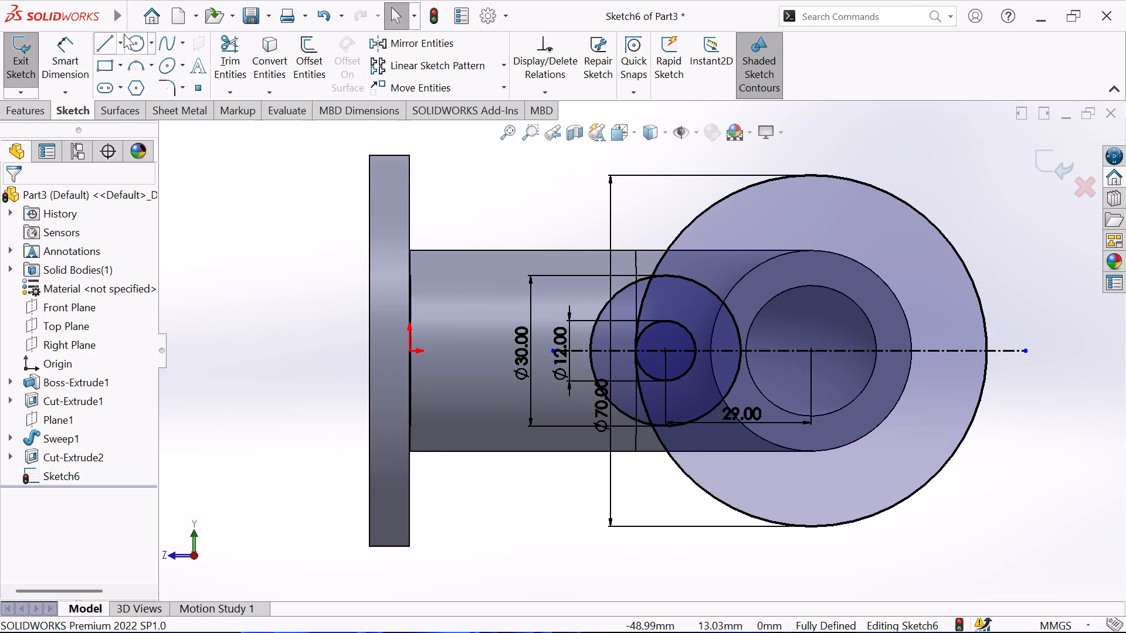
Draw two concentric circles about 16 mm and 29 mm in diameter on the centerline, outside the 70 mm circle on the side away from the disc.
left_click(132, 41)
scroll(1044, 388, "up", 1)
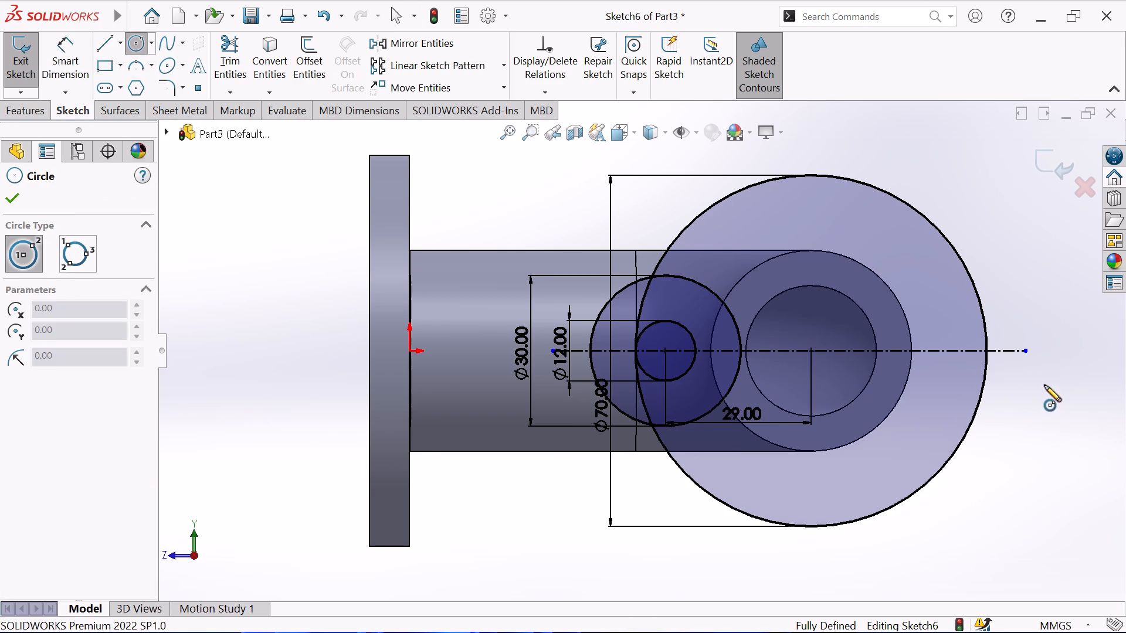
scroll(979, 360, "down", 1)
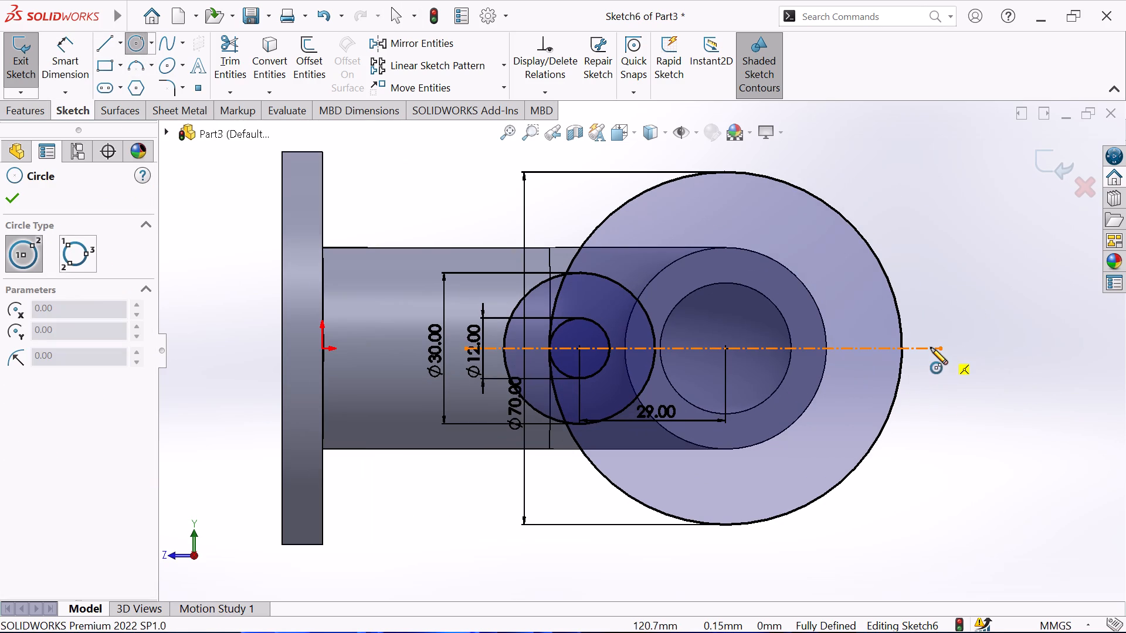
left_click(931, 348)
left_click(947, 311)
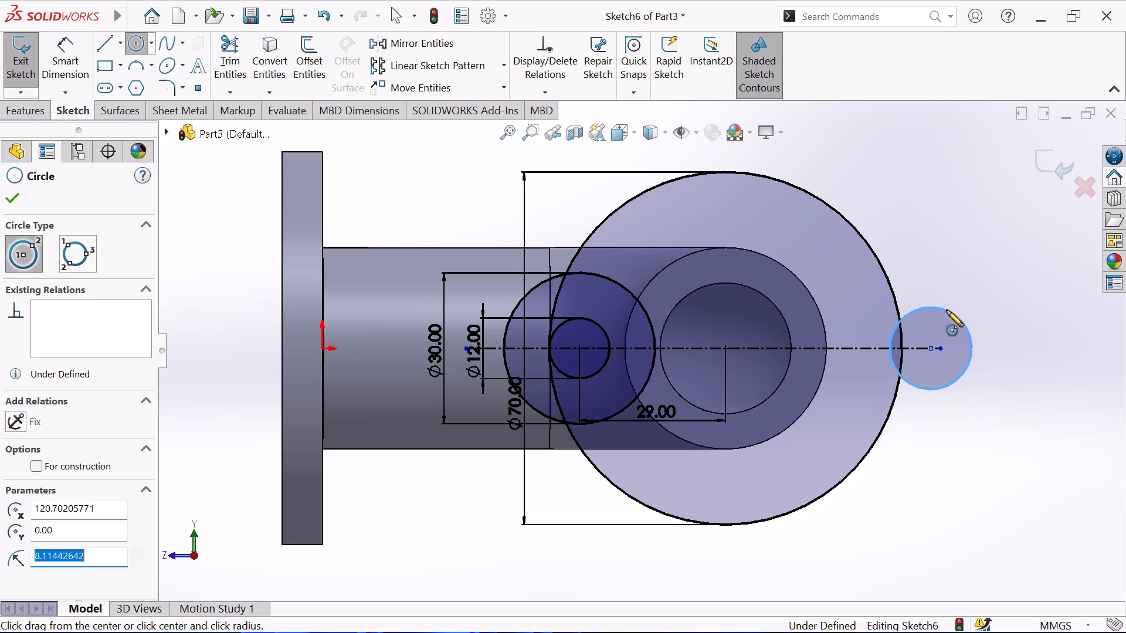
left_click(929, 347)
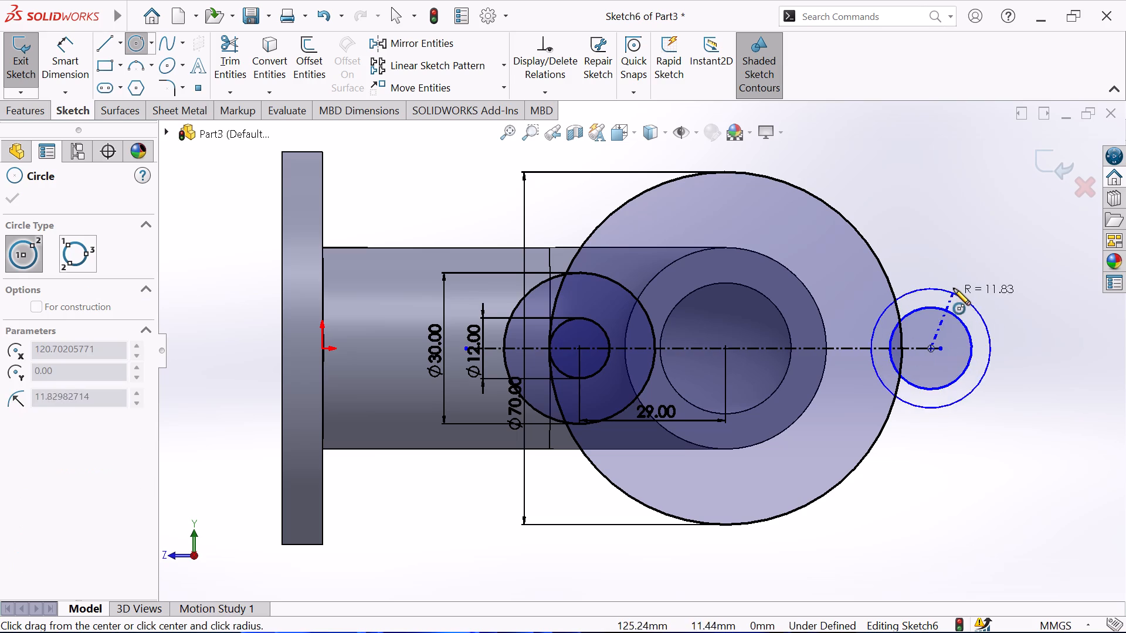
left_click(955, 281)
right_click(1044, 352)
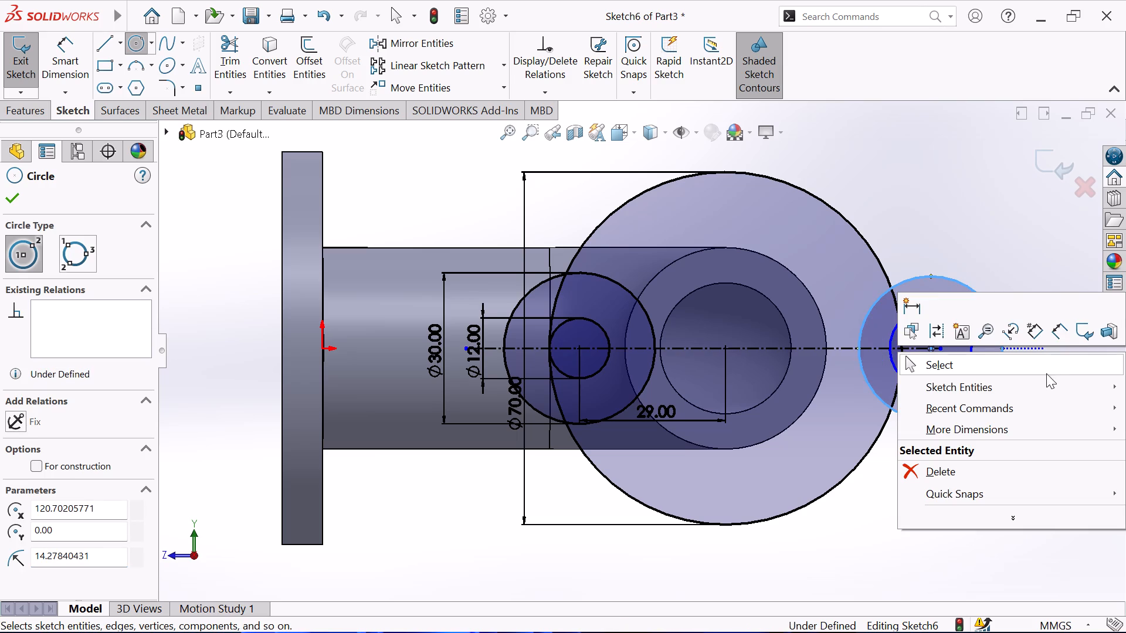
left_click(1009, 362)
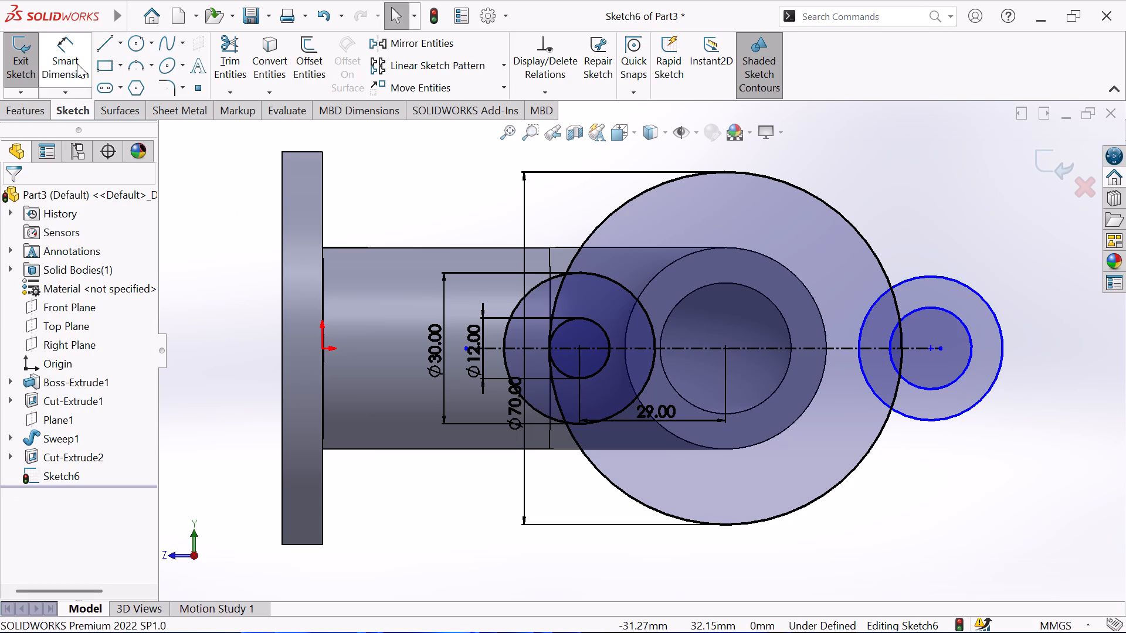
Dimension the concentric circles on the side away from the disc with diameters of 12 mm inner and 30 mm outer.
left_click(77, 63)
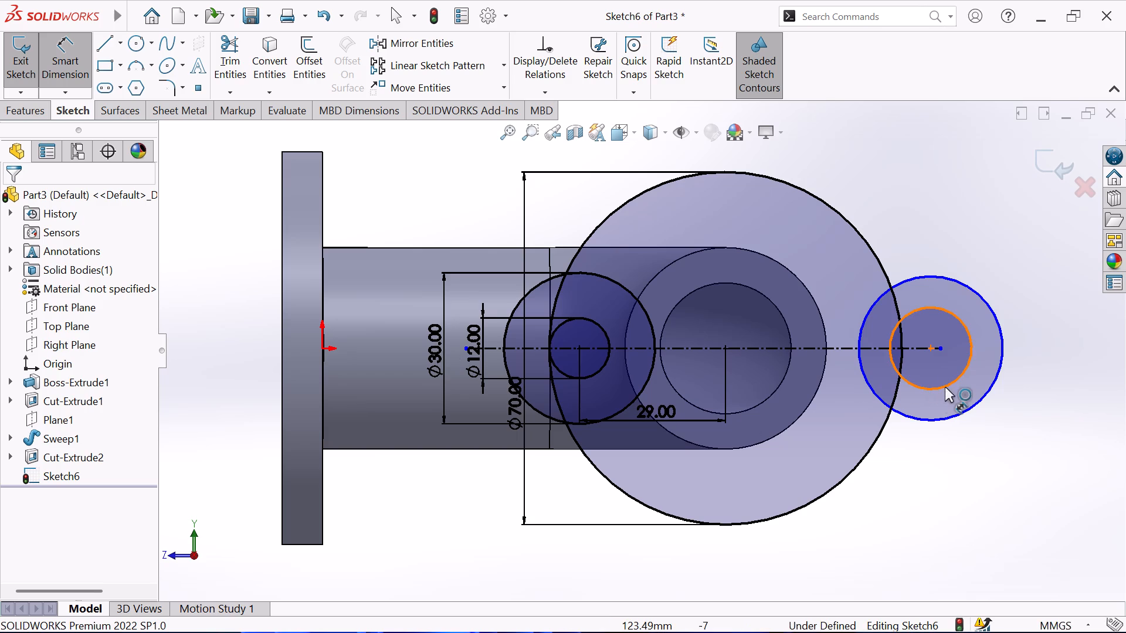
left_click(944, 389)
left_click(975, 448)
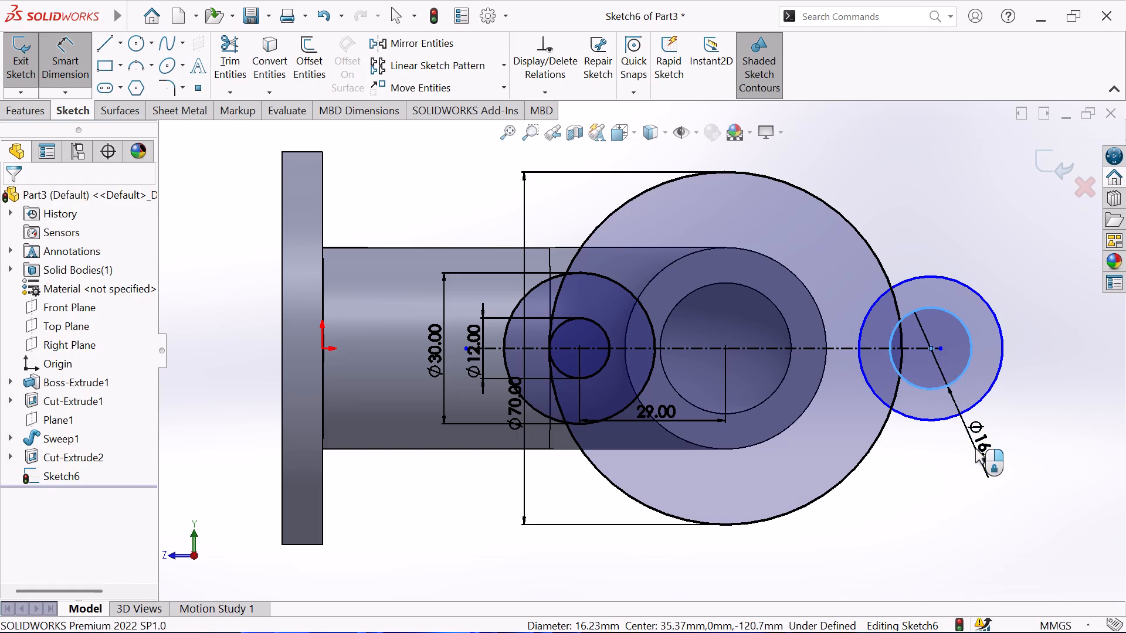
type("12")
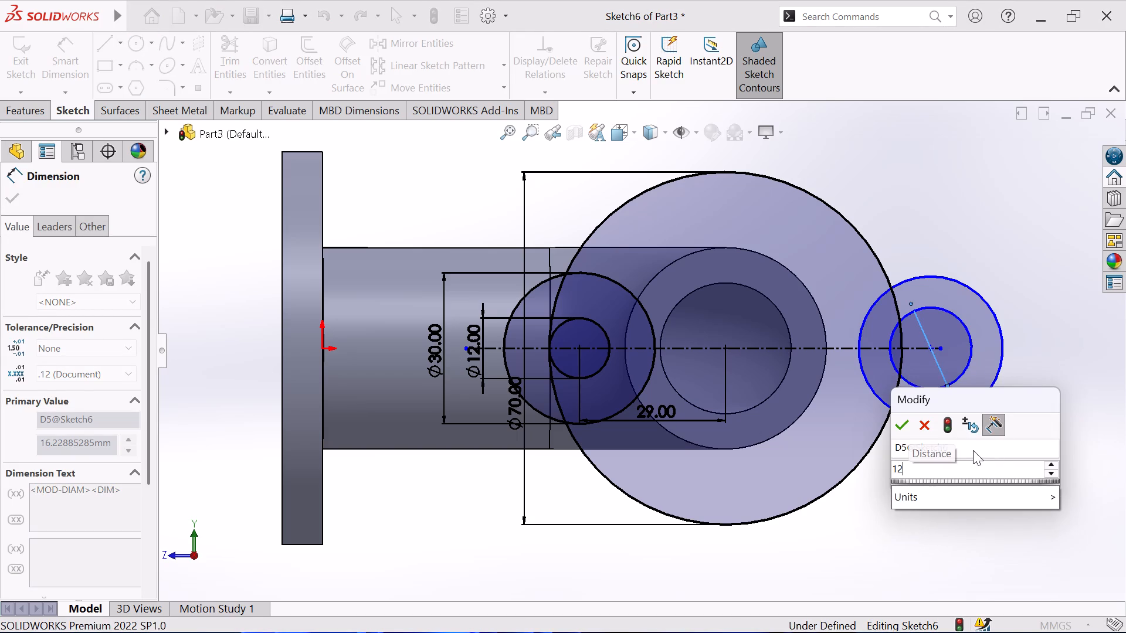
key("Return")
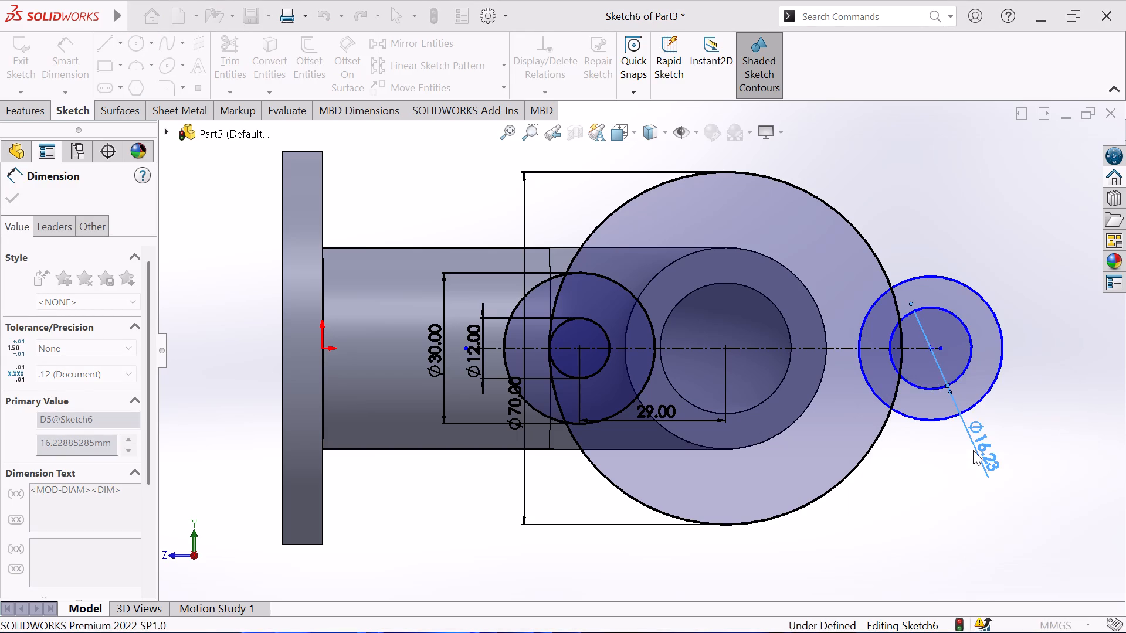
left_click(931, 423)
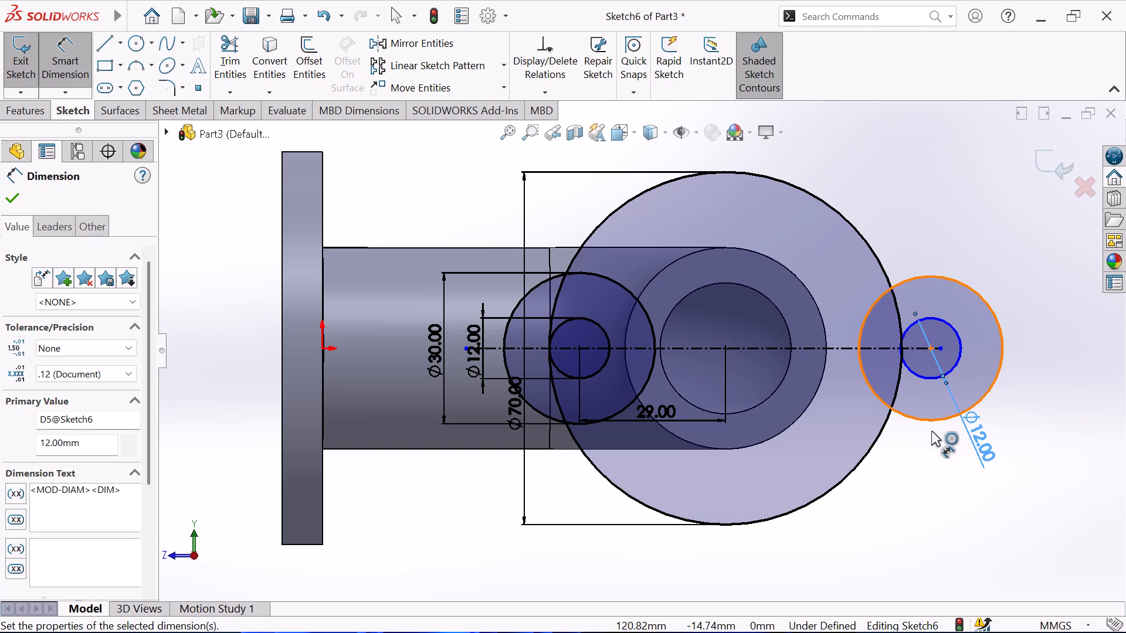
left_click(939, 455)
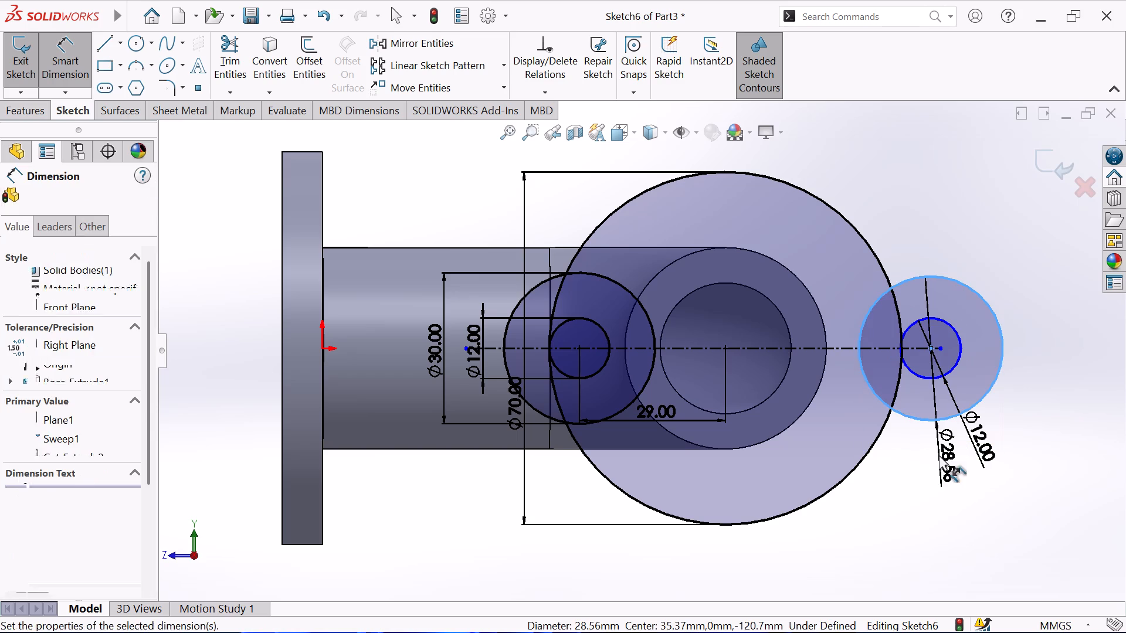
key("2")
key("9")
key("Return")
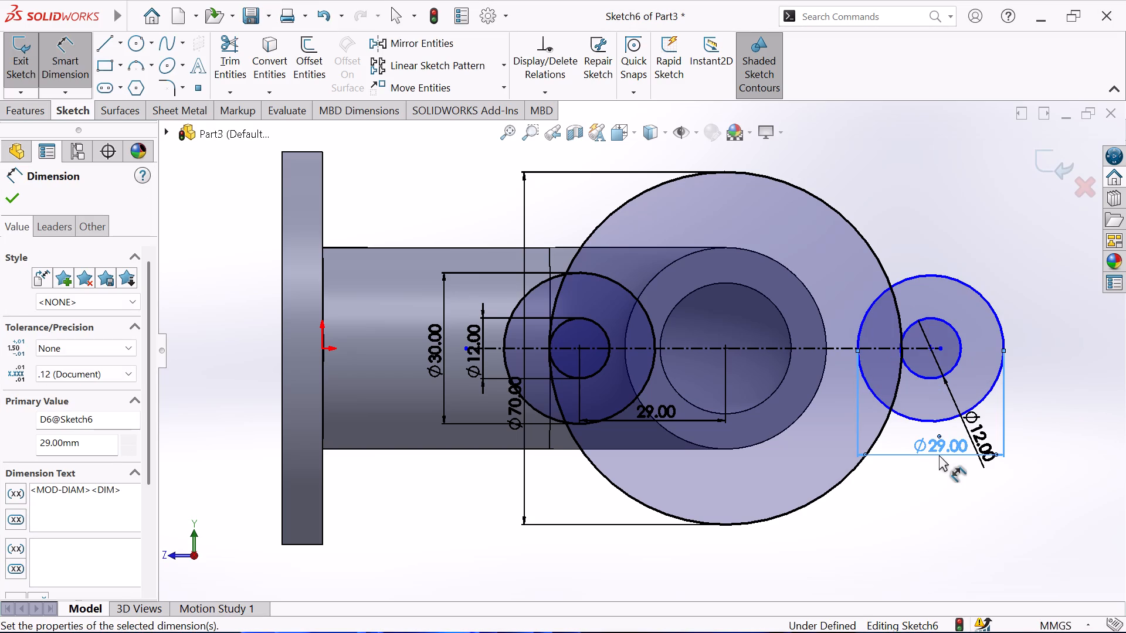
double_click(941, 445)
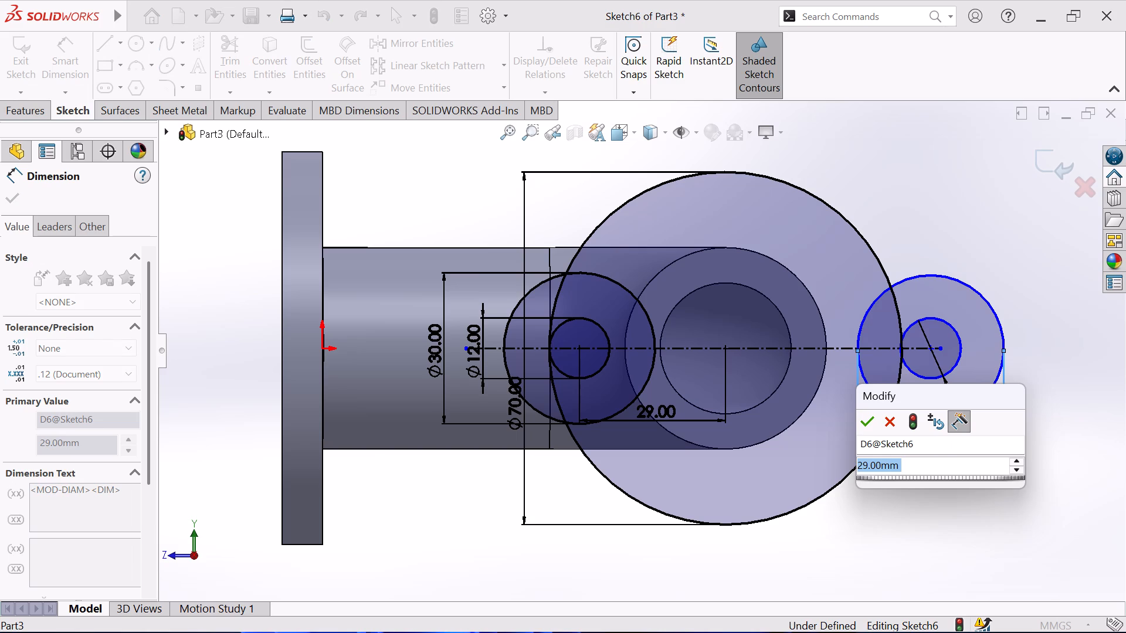
type("30")
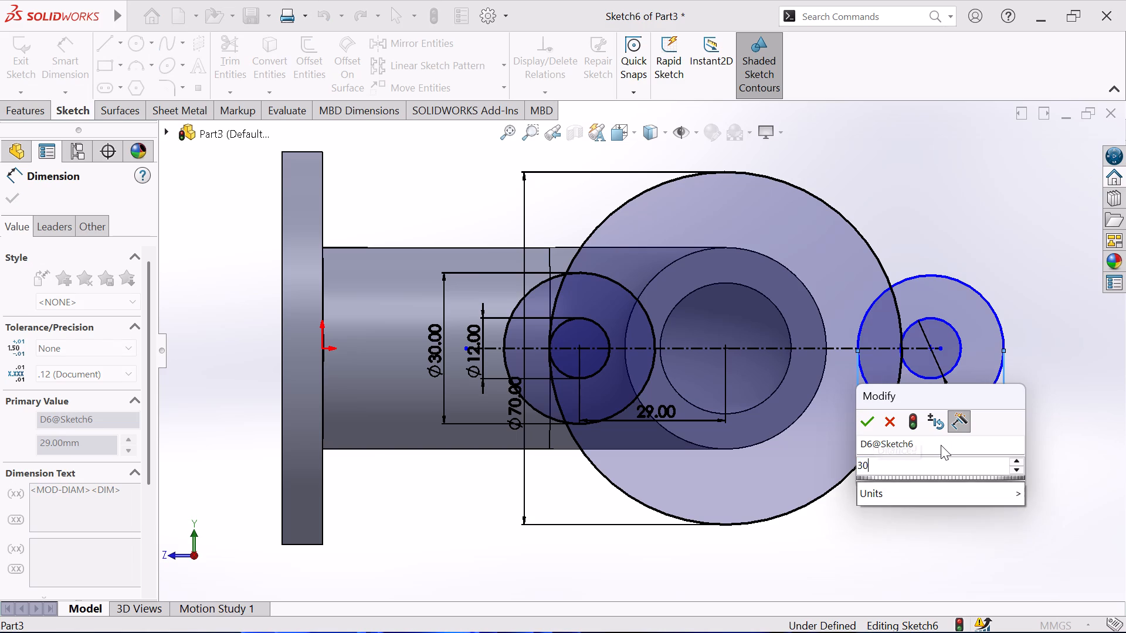
key("Return")
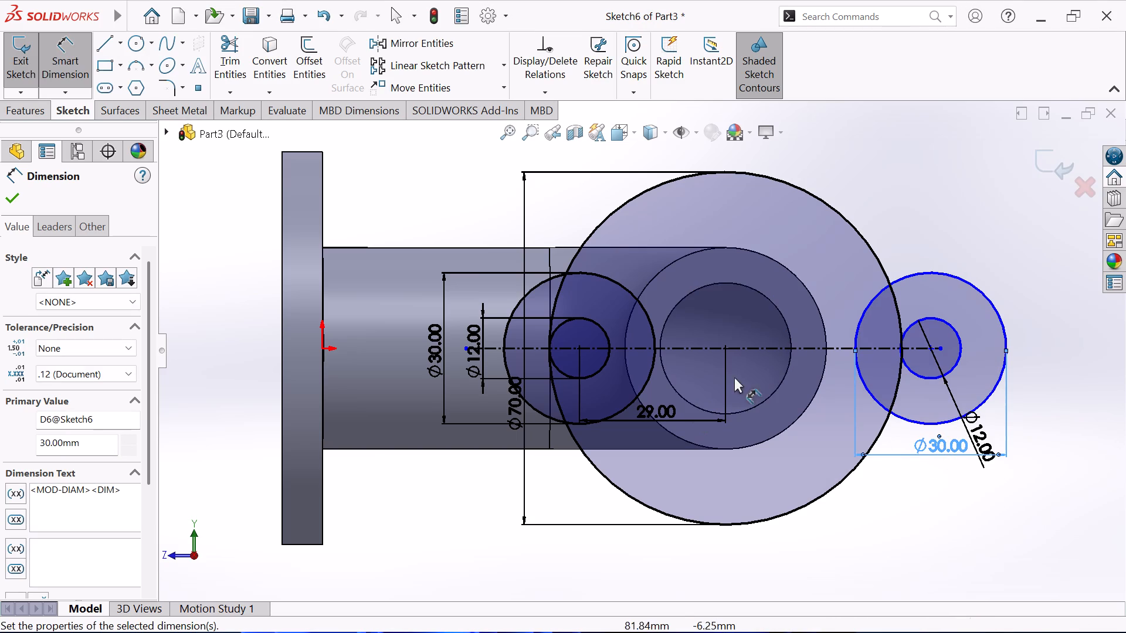
Dimension the distance between these concentric circles' centre and the 70 mm circle's centre as 29 mm.
left_click(931, 349)
left_click(725, 348)
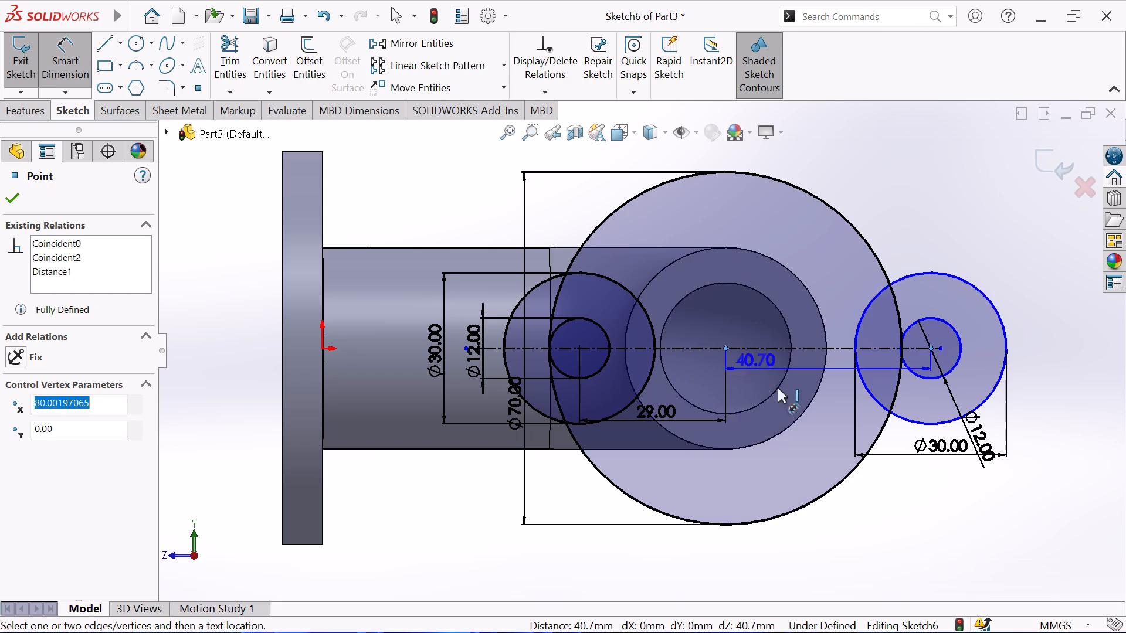
left_click(810, 447)
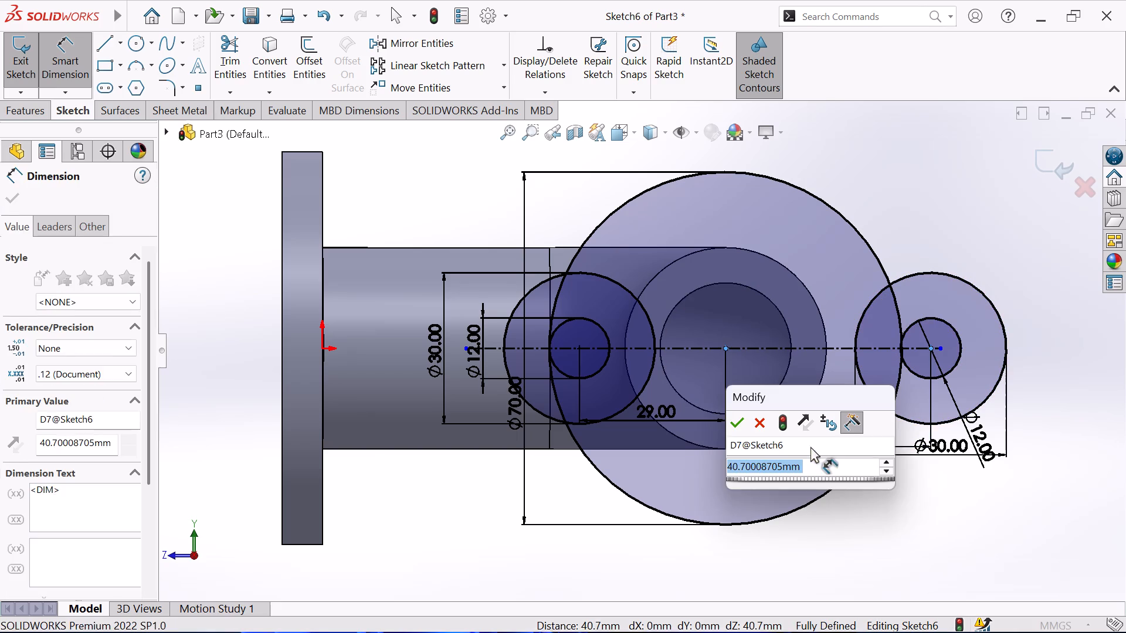
key("2")
key("9")
key("Return")
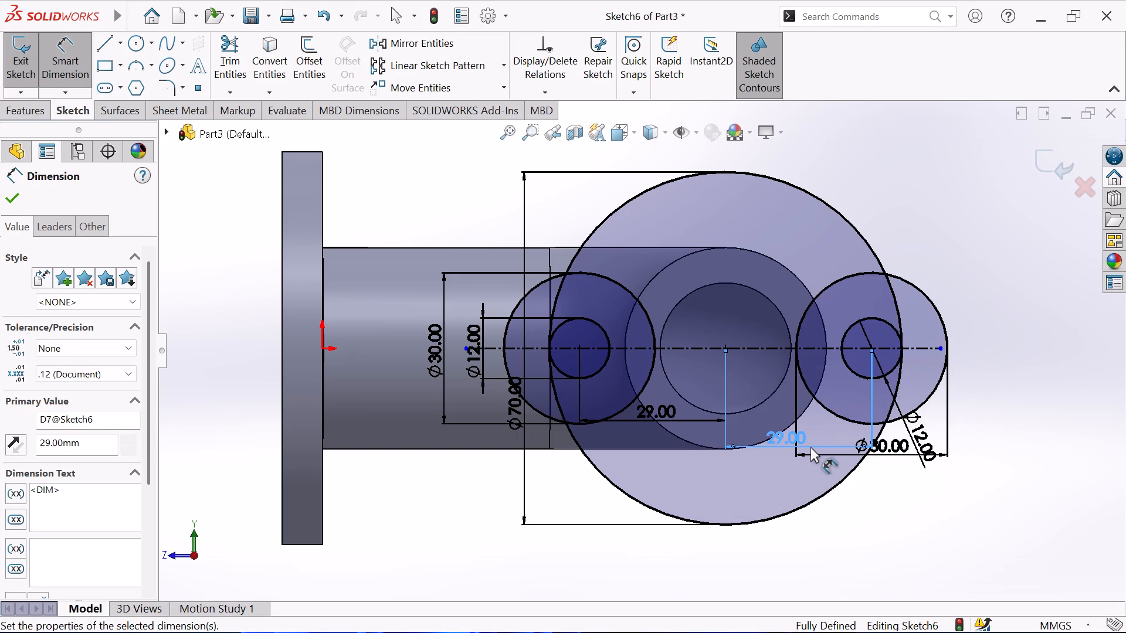
left_click(16, 192)
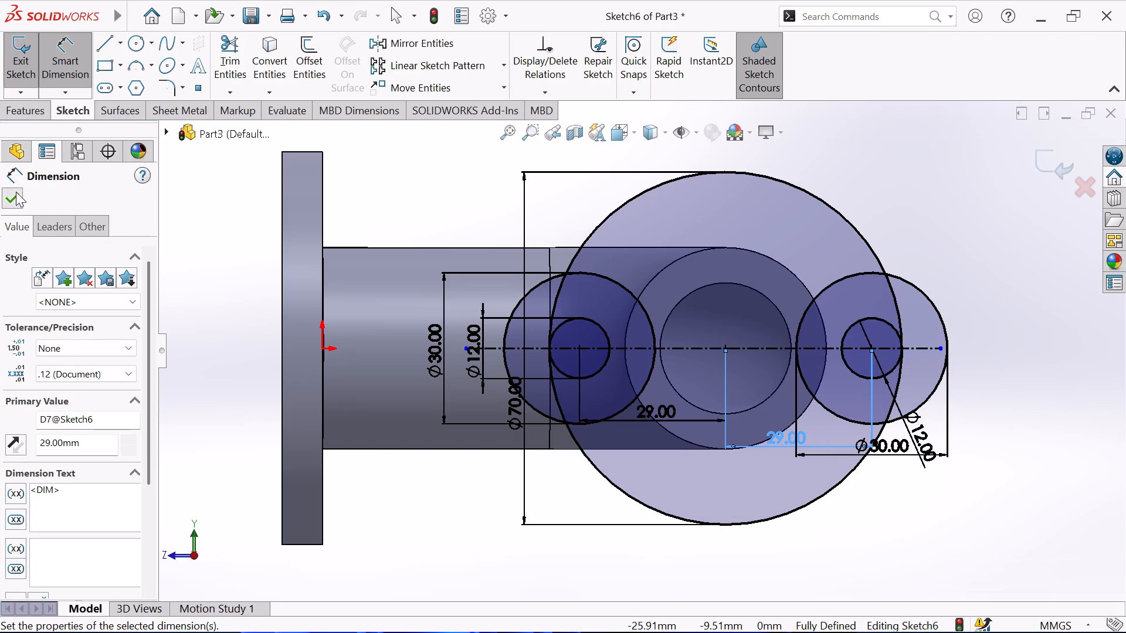
Trim the overlapping arcs of the 30 mm and 70 mm circles on the disc side to form one lobe.
left_click(231, 43)
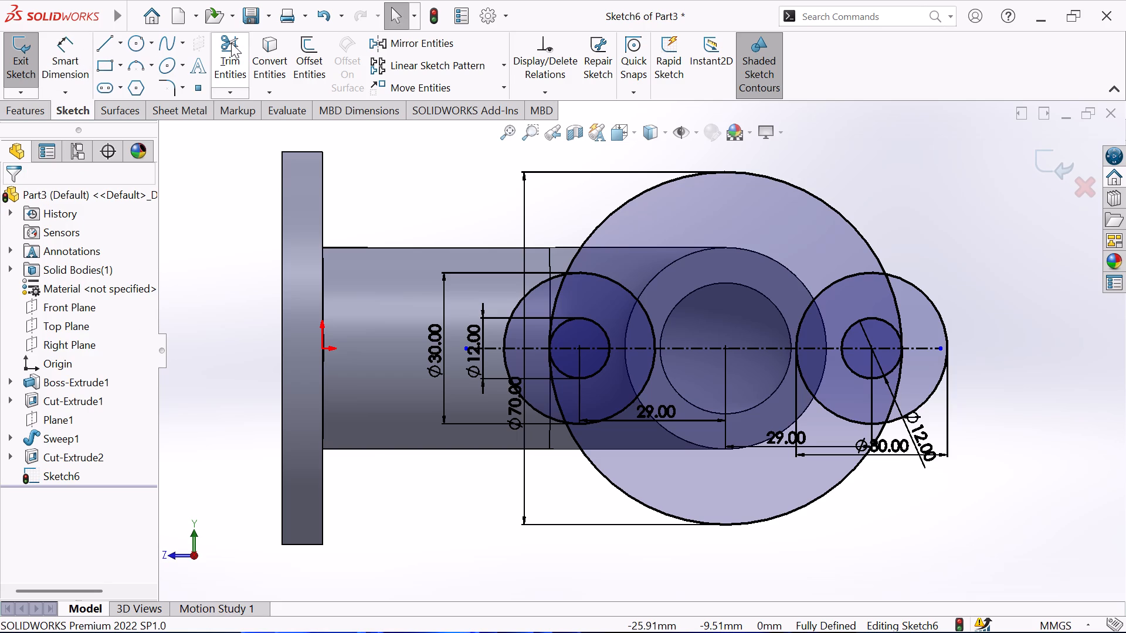
left_click(652, 324)
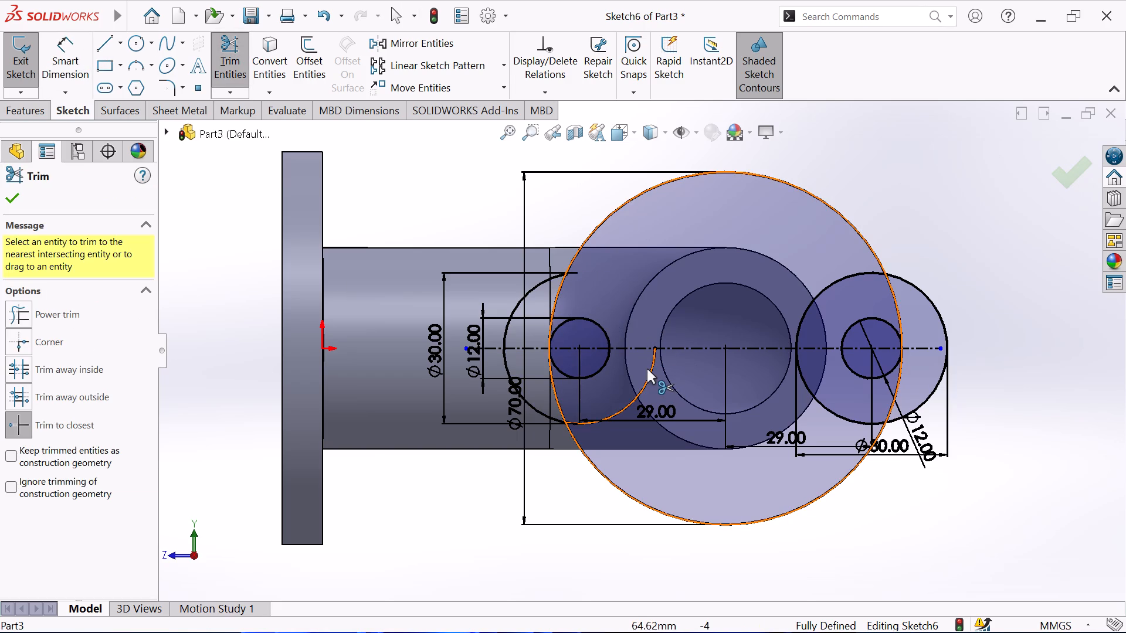
left_click(648, 370)
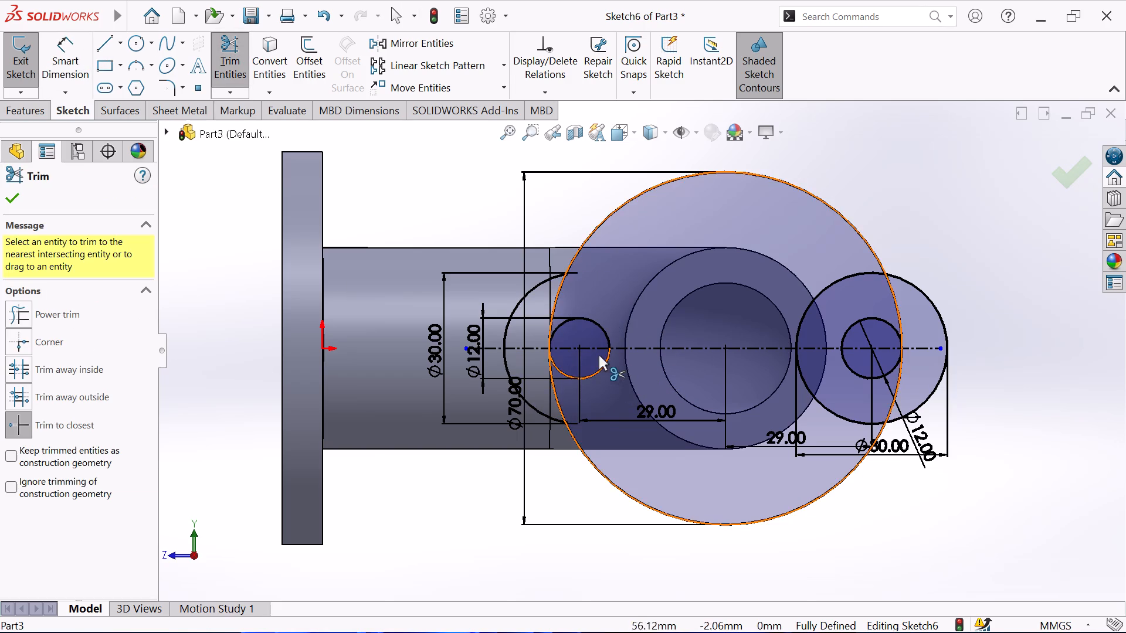
left_click(559, 287)
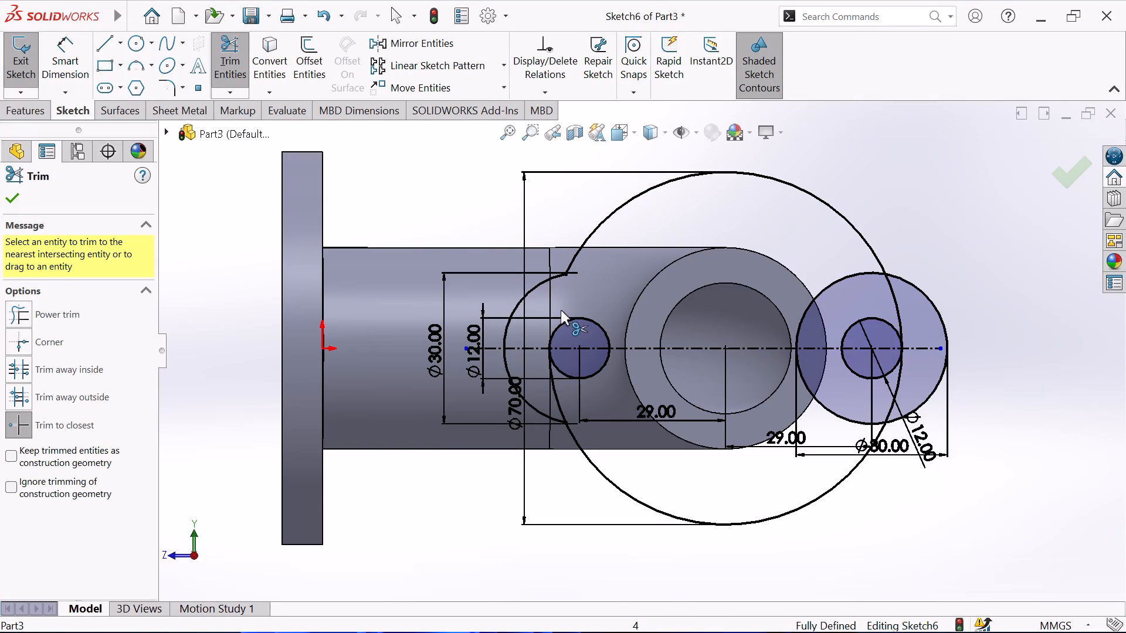
left_click(559, 404)
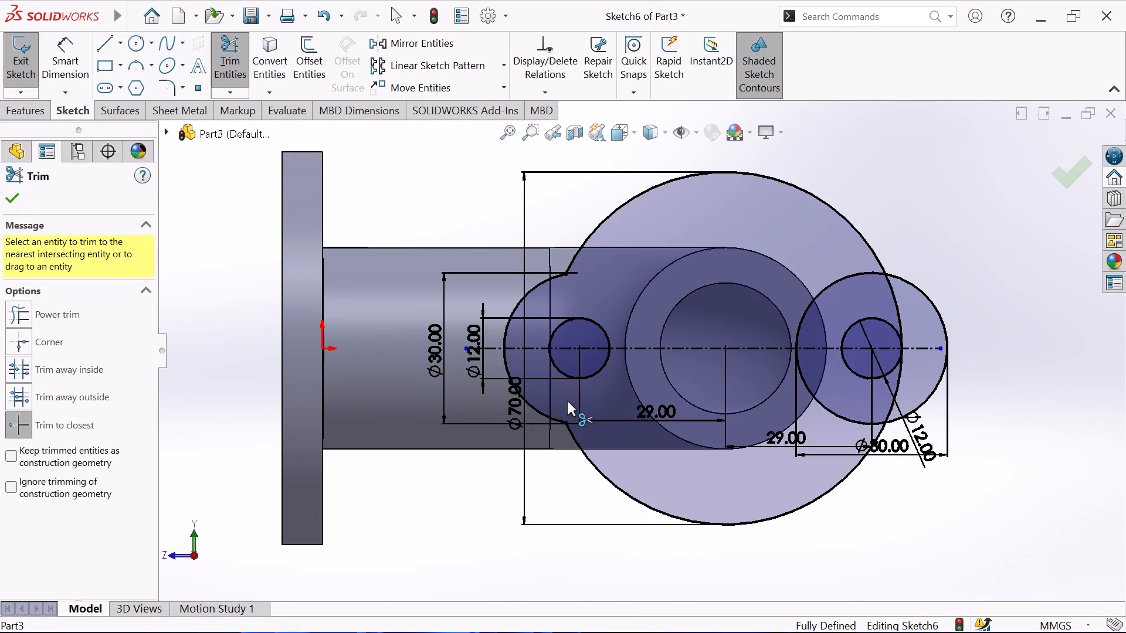
Trim the overlapping arcs of the 30 mm and 70 mm circles on the side away from the disc to complete the two-lobed outline.
left_click(856, 274)
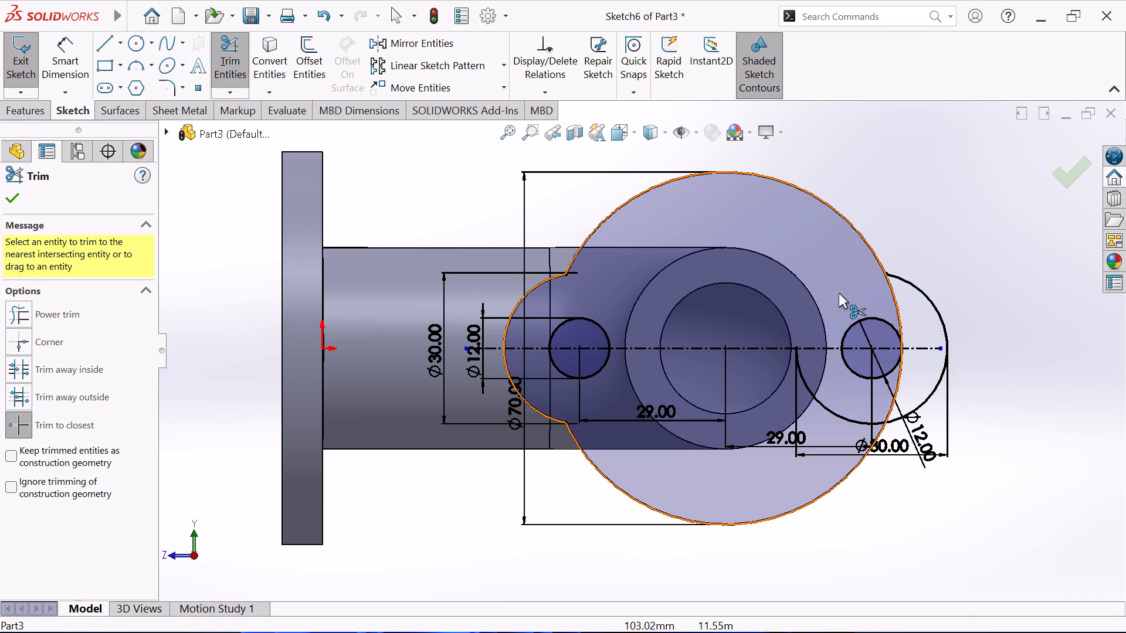
left_click(815, 396)
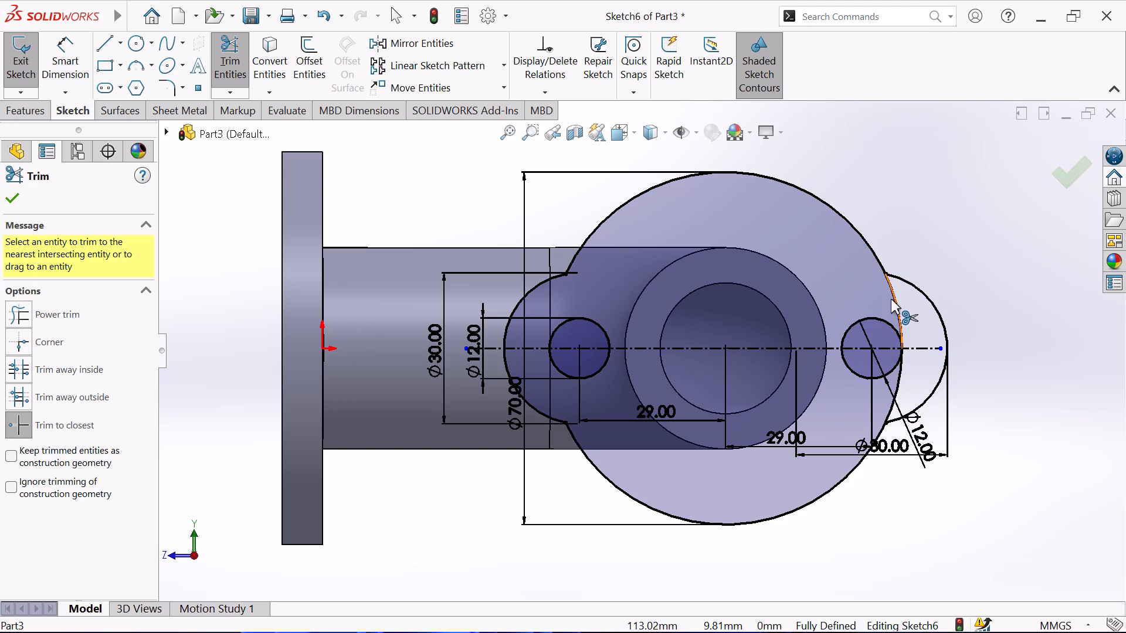
left_click(891, 299)
left_click(897, 314)
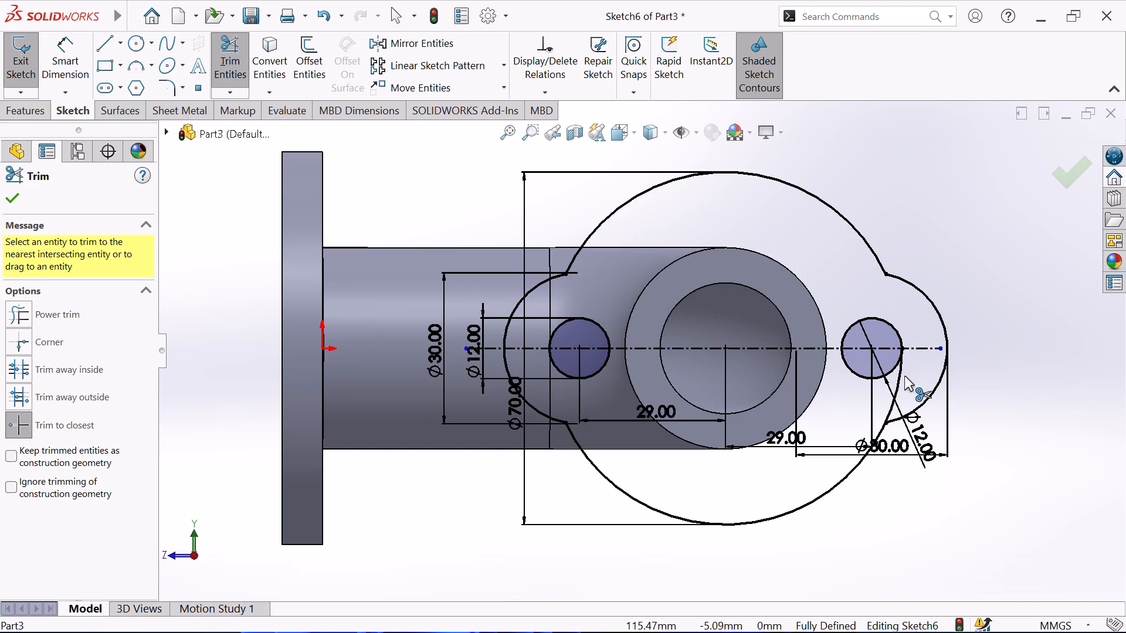
left_click(897, 382)
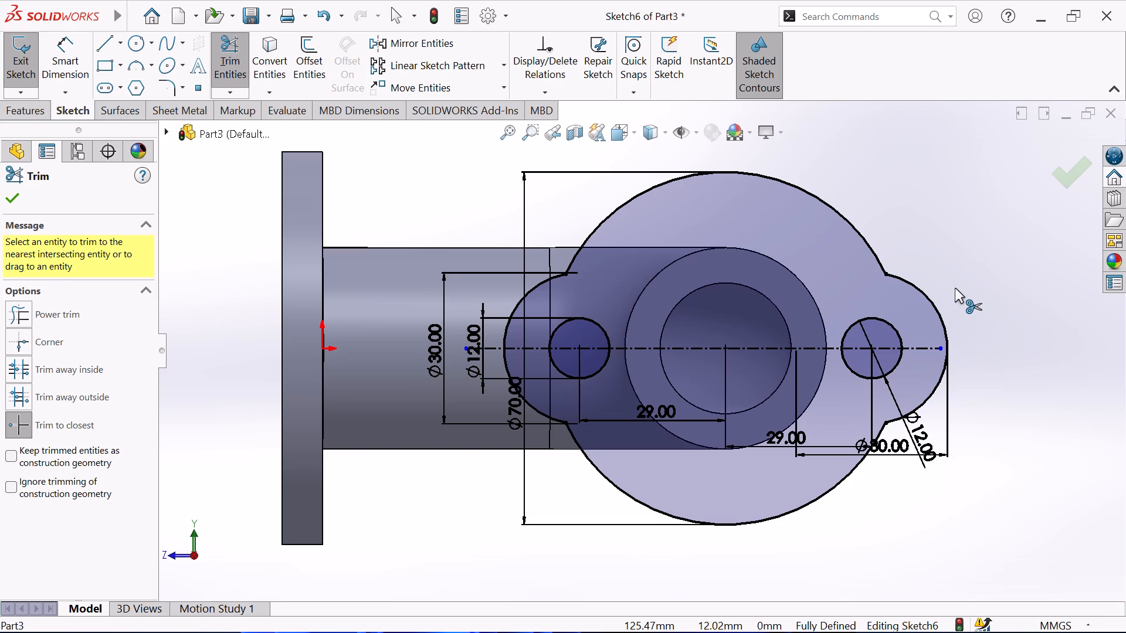
right_click(955, 288)
left_click(952, 343)
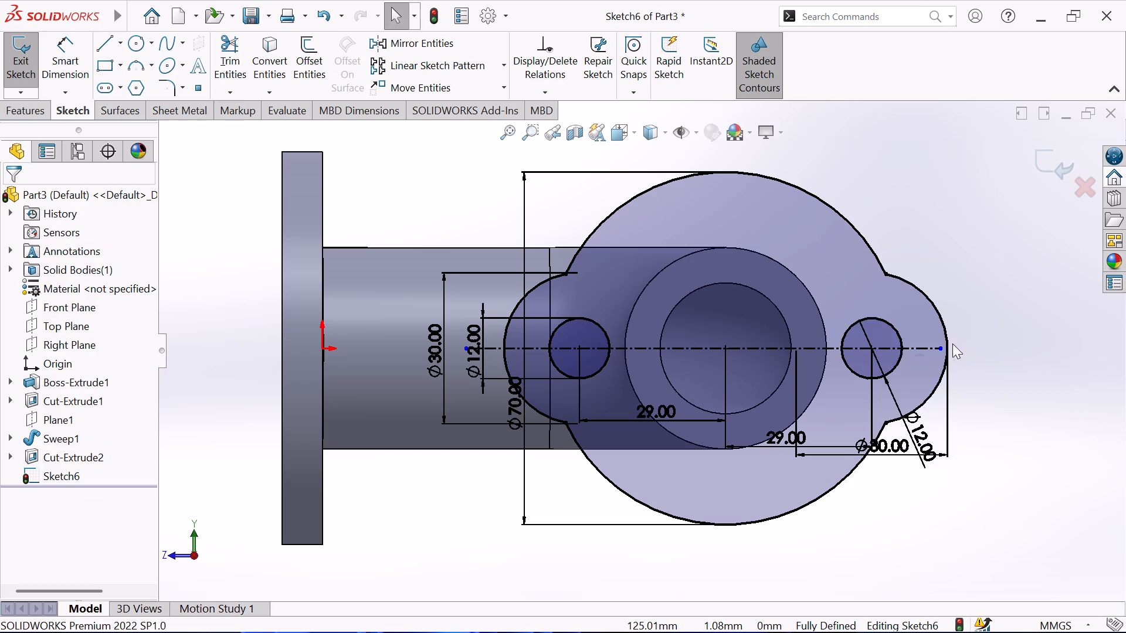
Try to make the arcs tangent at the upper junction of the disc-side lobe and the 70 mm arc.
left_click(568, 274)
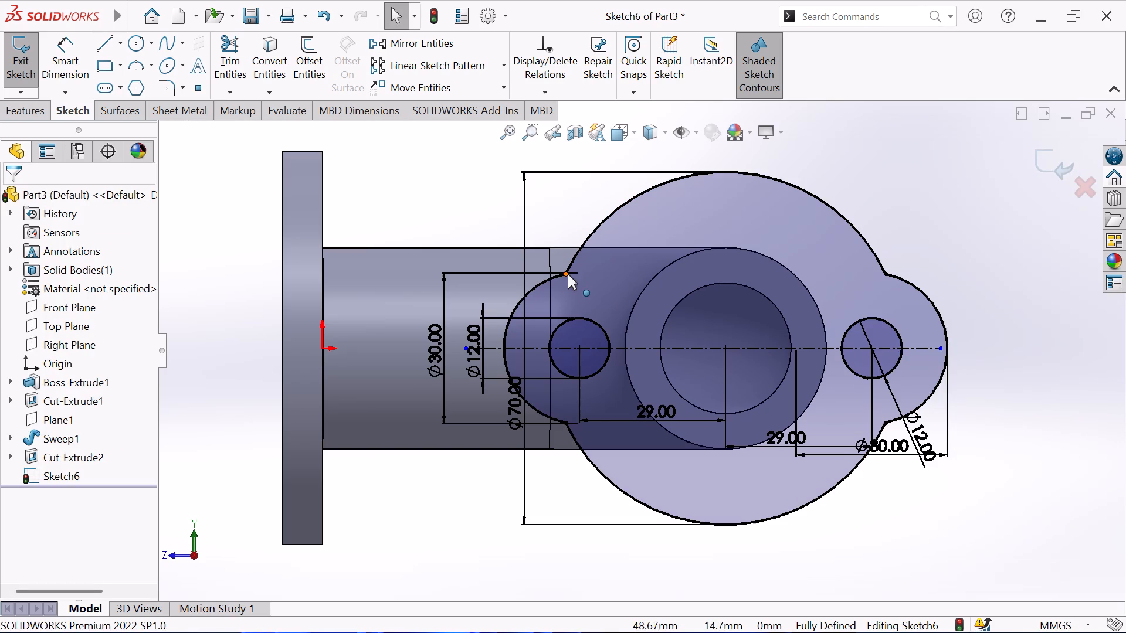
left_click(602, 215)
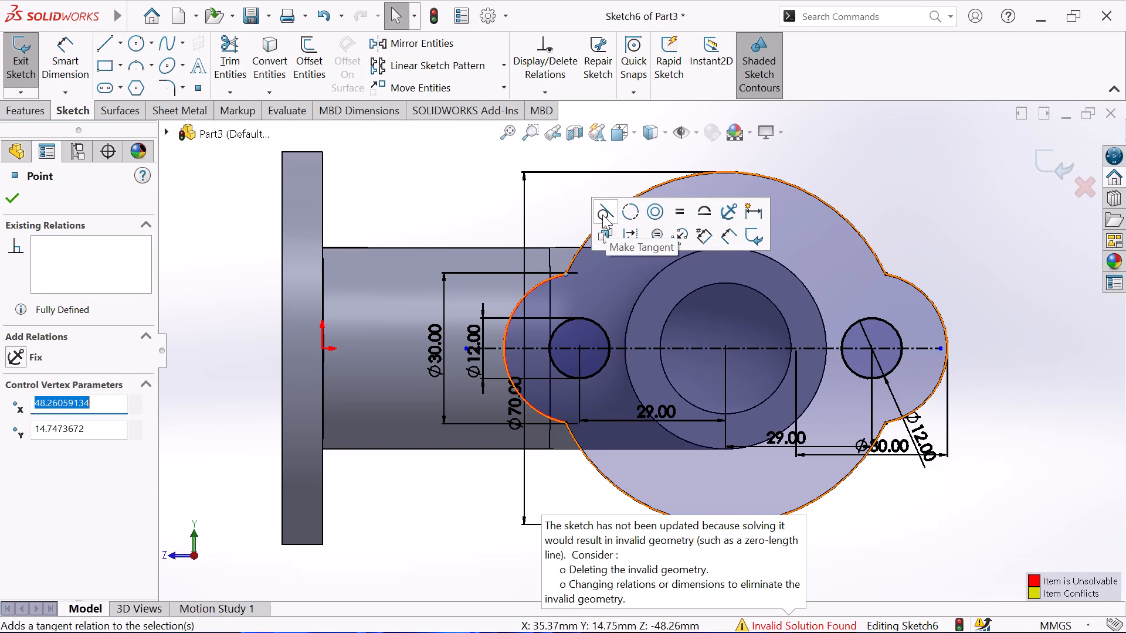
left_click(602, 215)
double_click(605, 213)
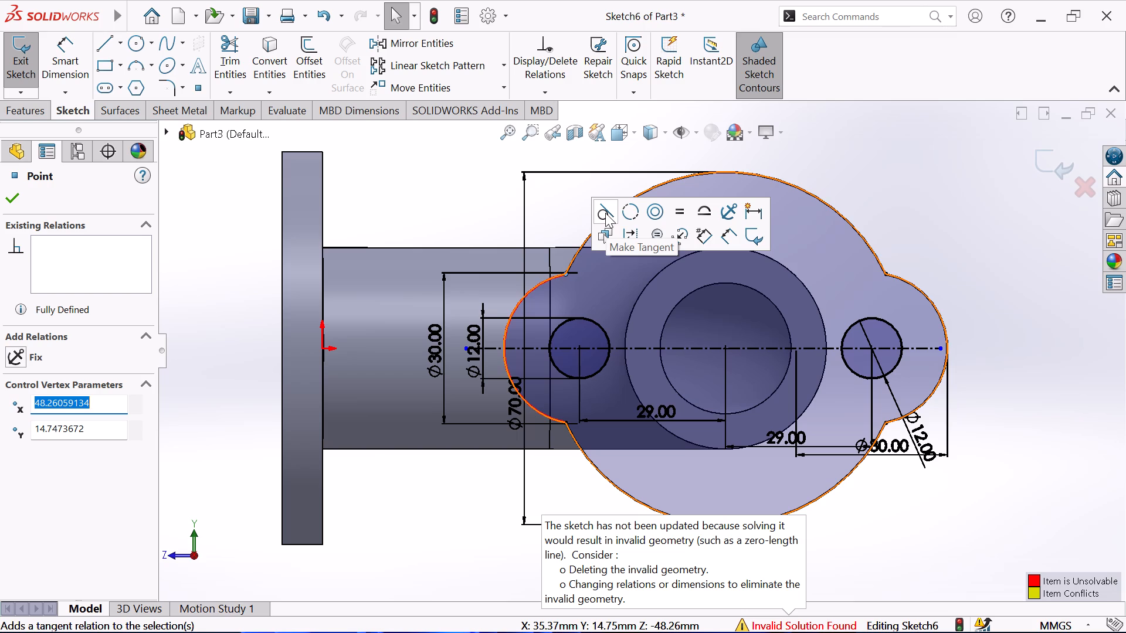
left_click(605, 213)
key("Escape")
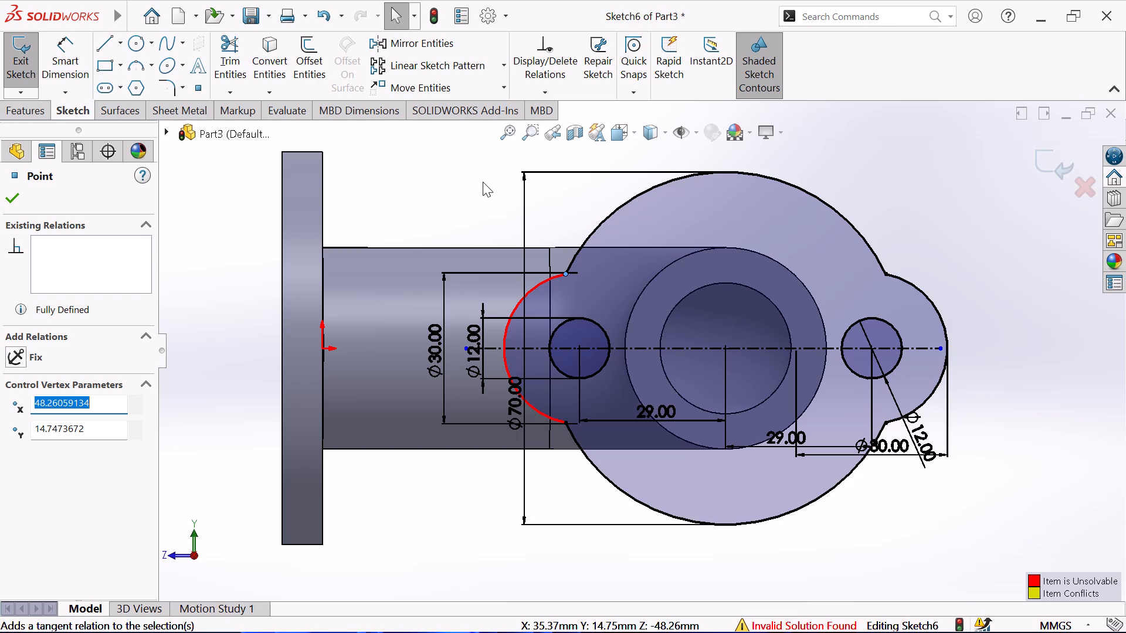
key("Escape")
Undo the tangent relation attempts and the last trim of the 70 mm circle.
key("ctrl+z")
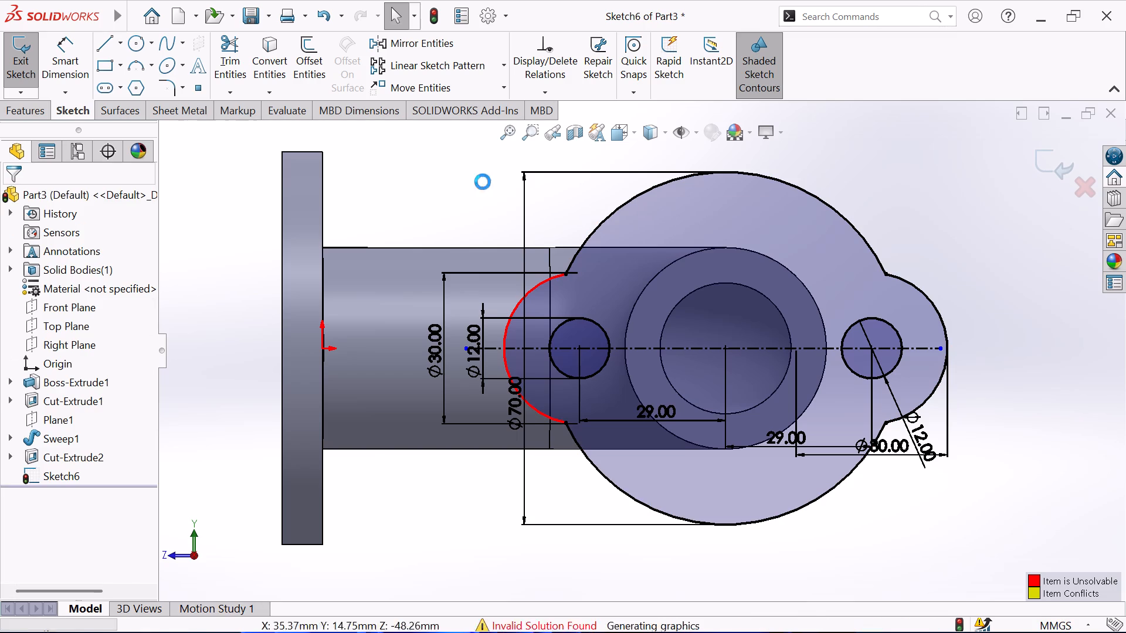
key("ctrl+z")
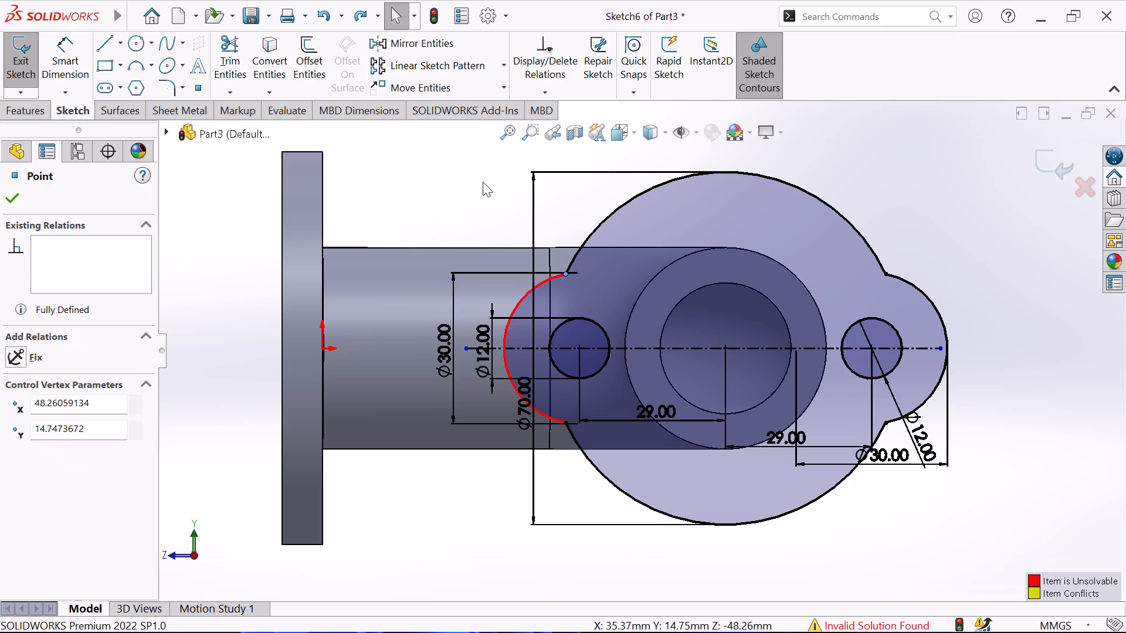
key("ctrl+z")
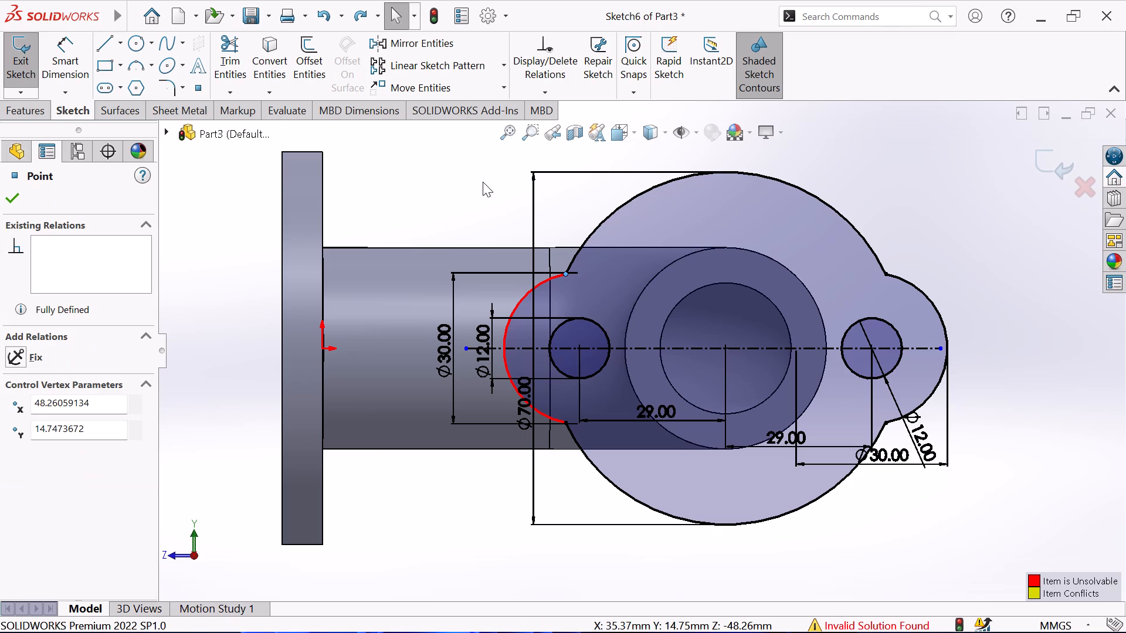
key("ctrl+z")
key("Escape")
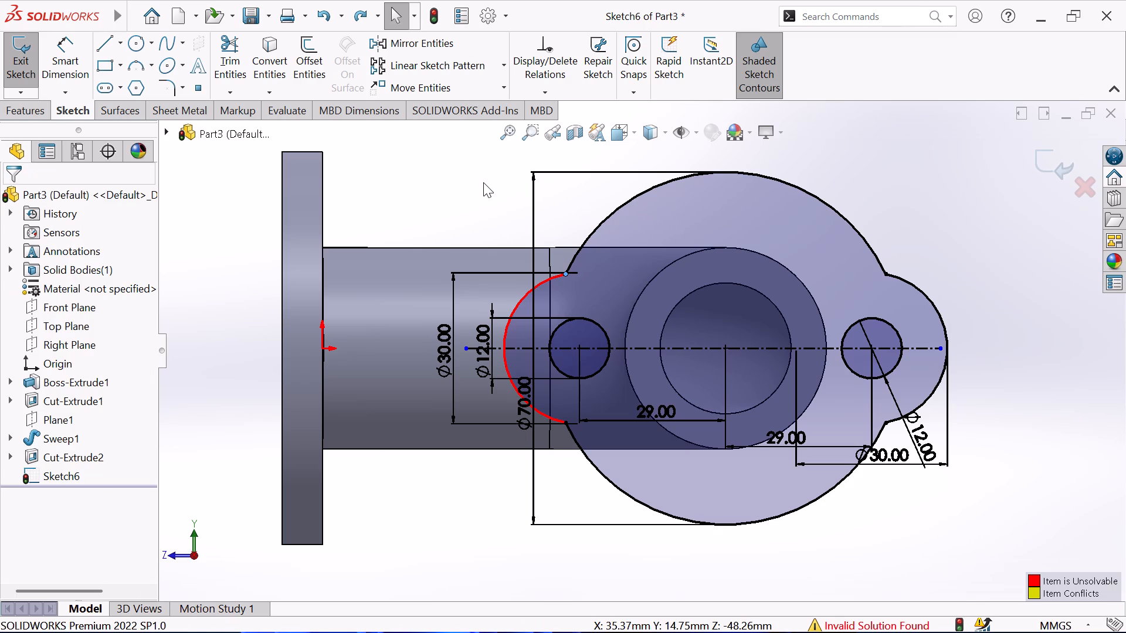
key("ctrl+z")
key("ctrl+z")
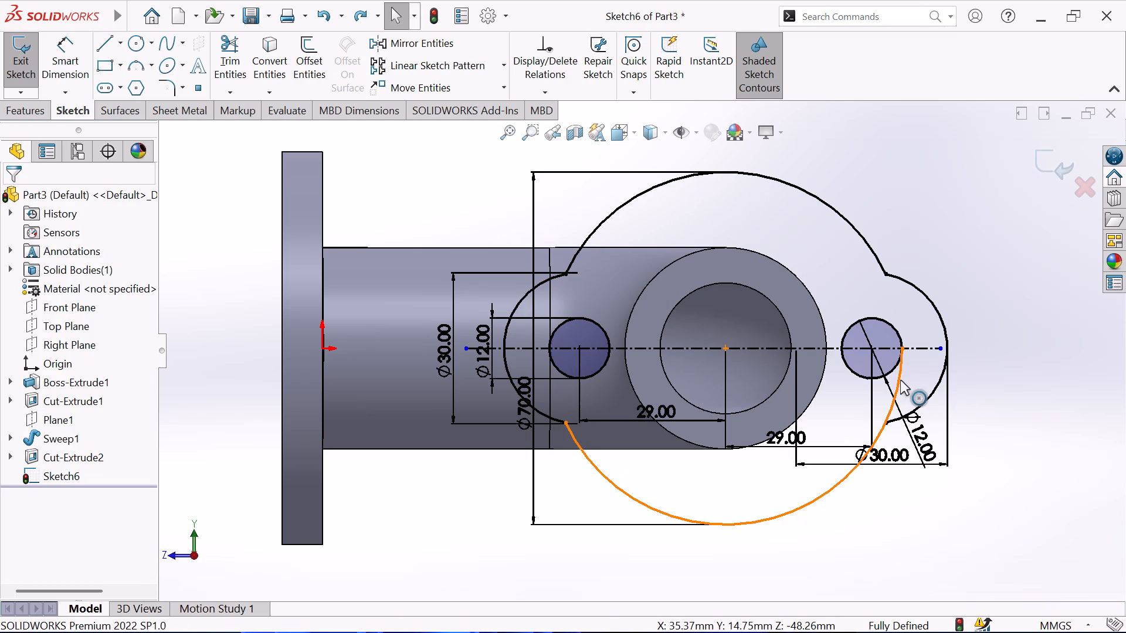
Trim the leftover lower piece of the 70 mm arc inside the lobe away from the disc.
left_click(218, 63)
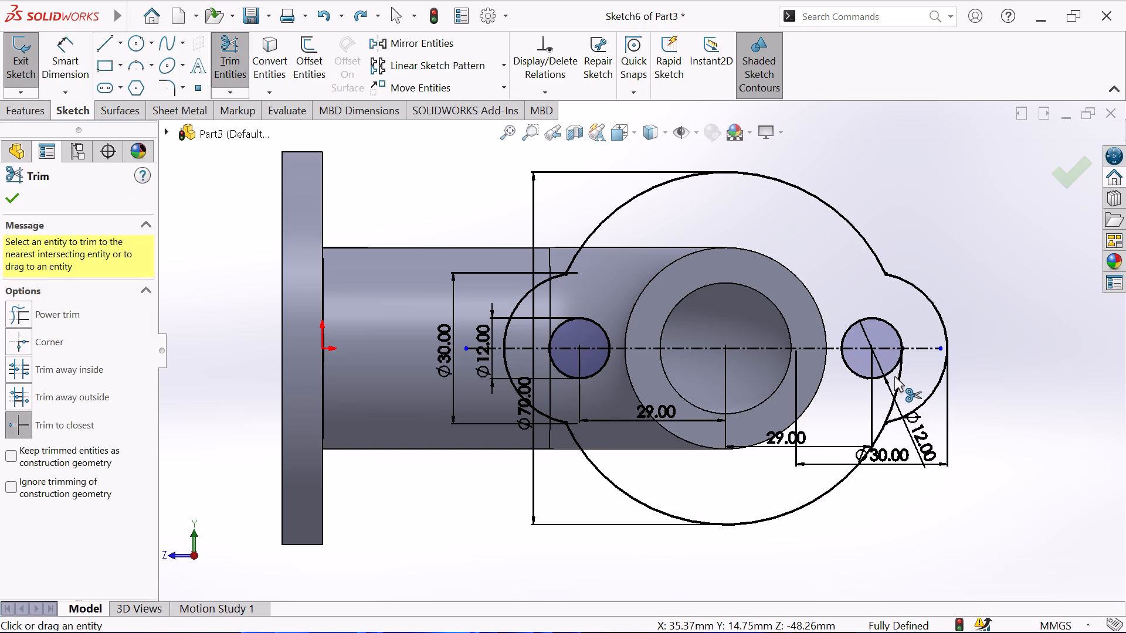
left_click(897, 373)
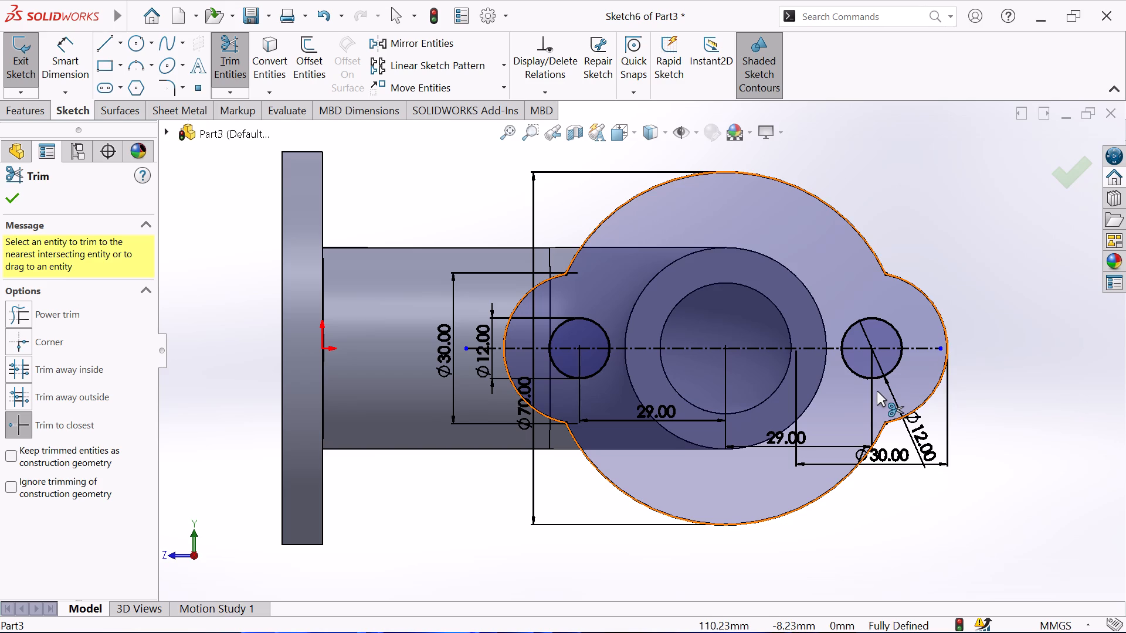
Undo the trims on the lobe away from the disc, back to its untrimmed 30 mm circle.
key("ctrl+z")
key("ctrl+z")
key("ctrl+z")
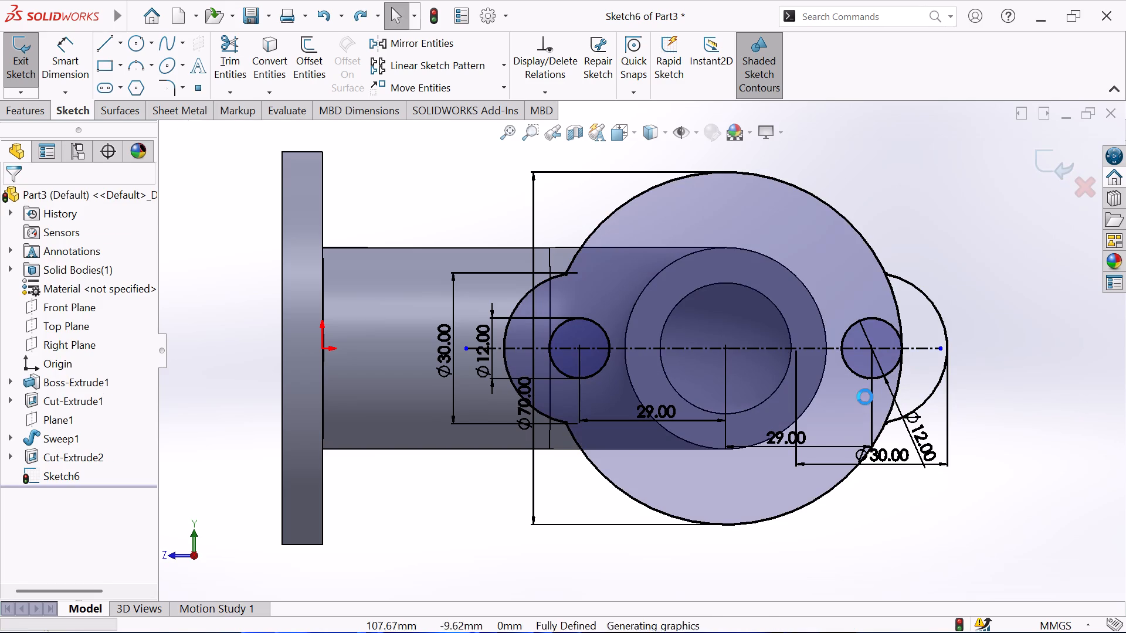
key("ctrl+z")
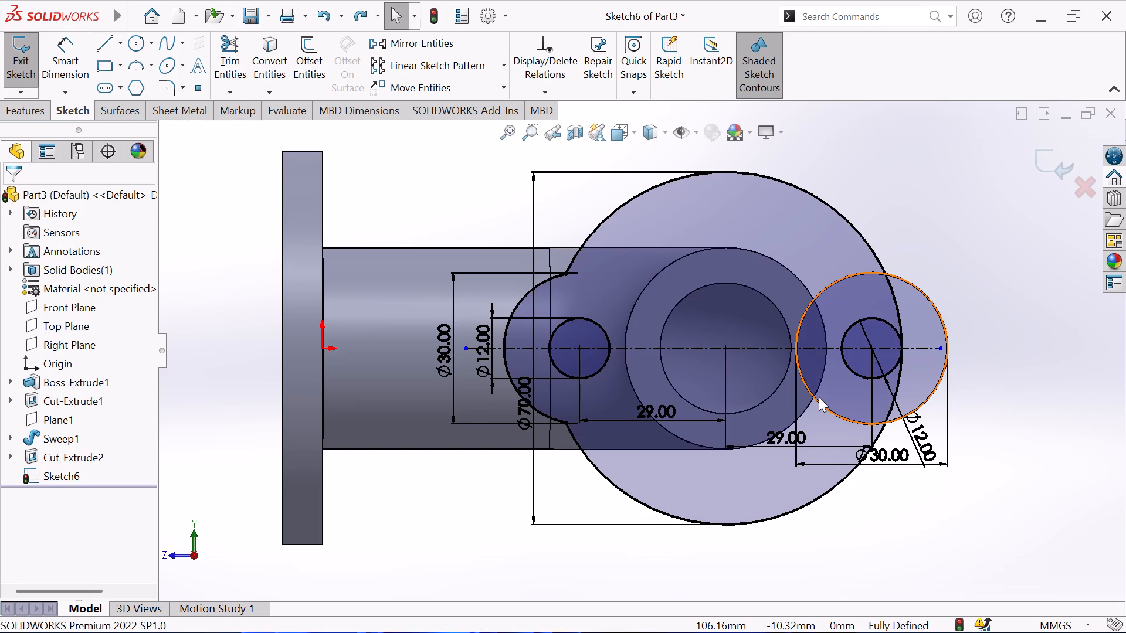
Sketch a sloping line about 47.5 mm long above the junction of the 70 mm arc and the 30 mm circle away from the disc.
left_click(104, 39)
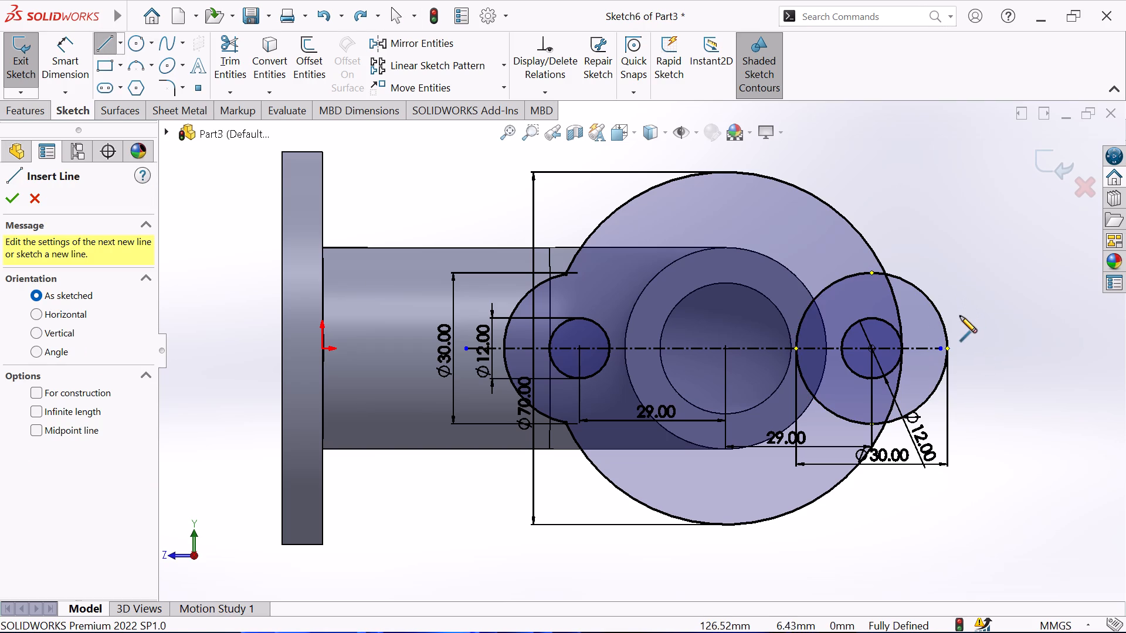
left_click(974, 347)
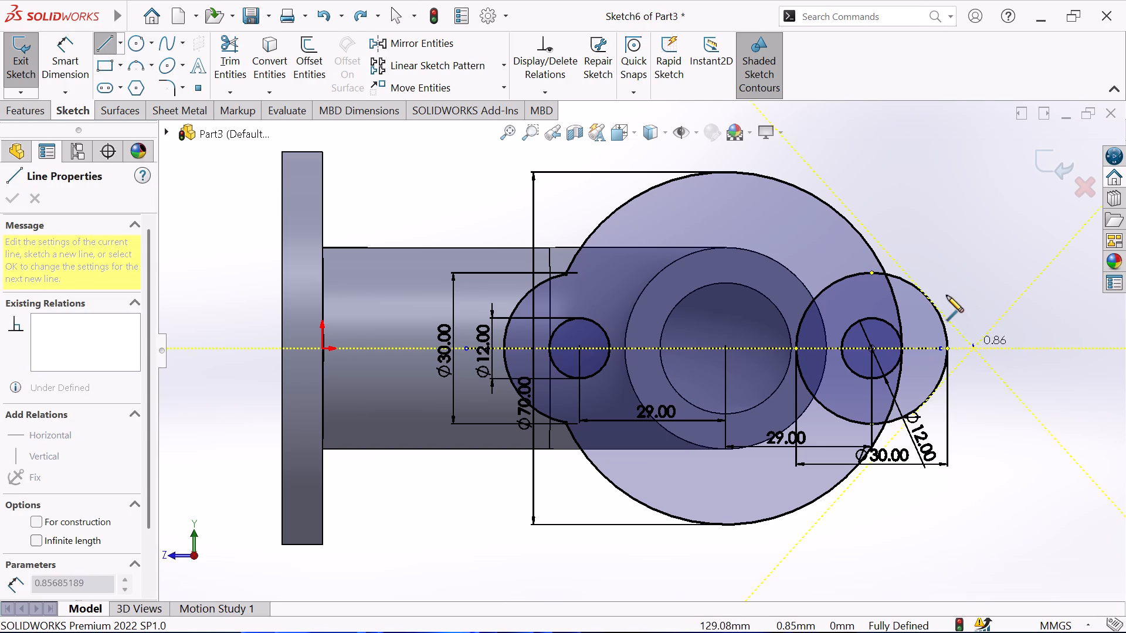
left_click(823, 162)
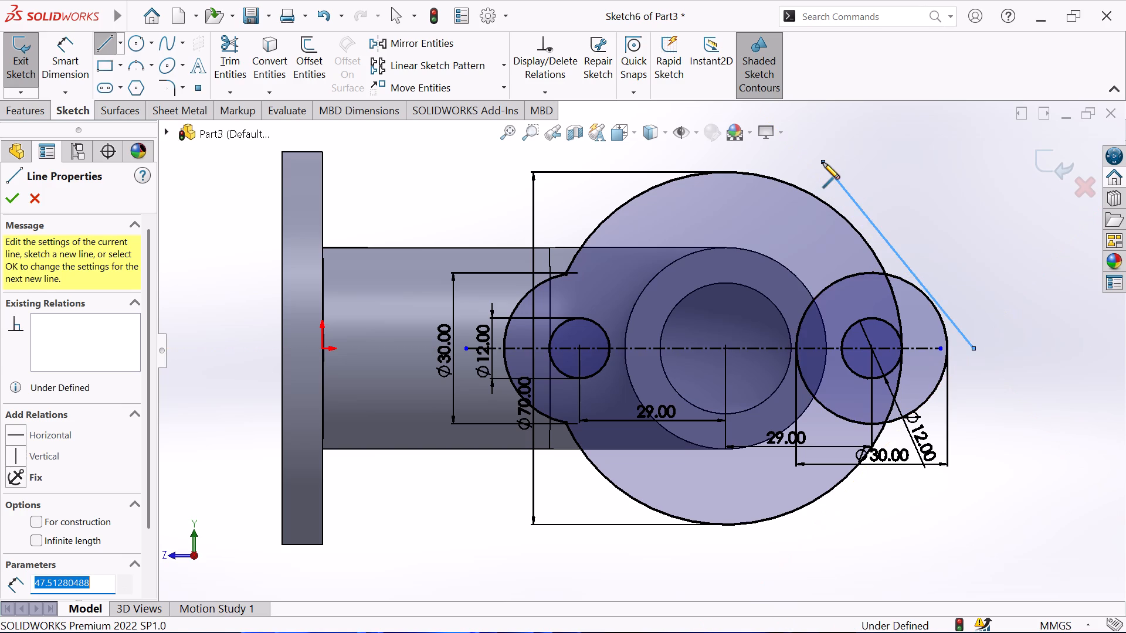
key("Escape")
Make the upper sloping line tangent to both the 70 mm arc and the 30 mm circle away from the disc.
left_click(854, 205)
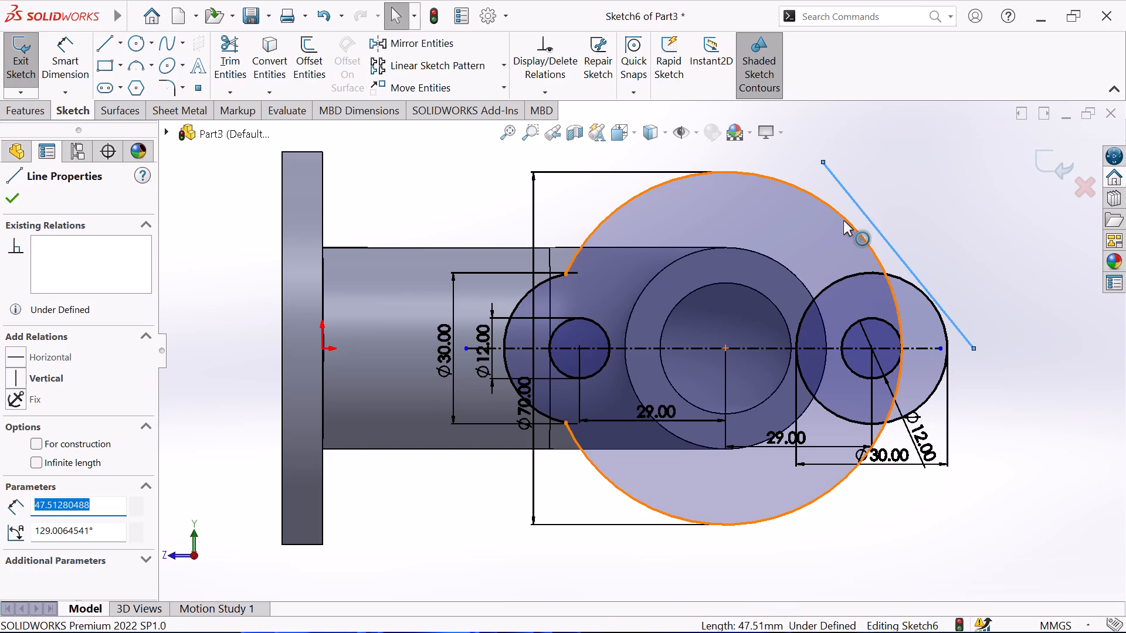
left_click(843, 220, "ctrl")
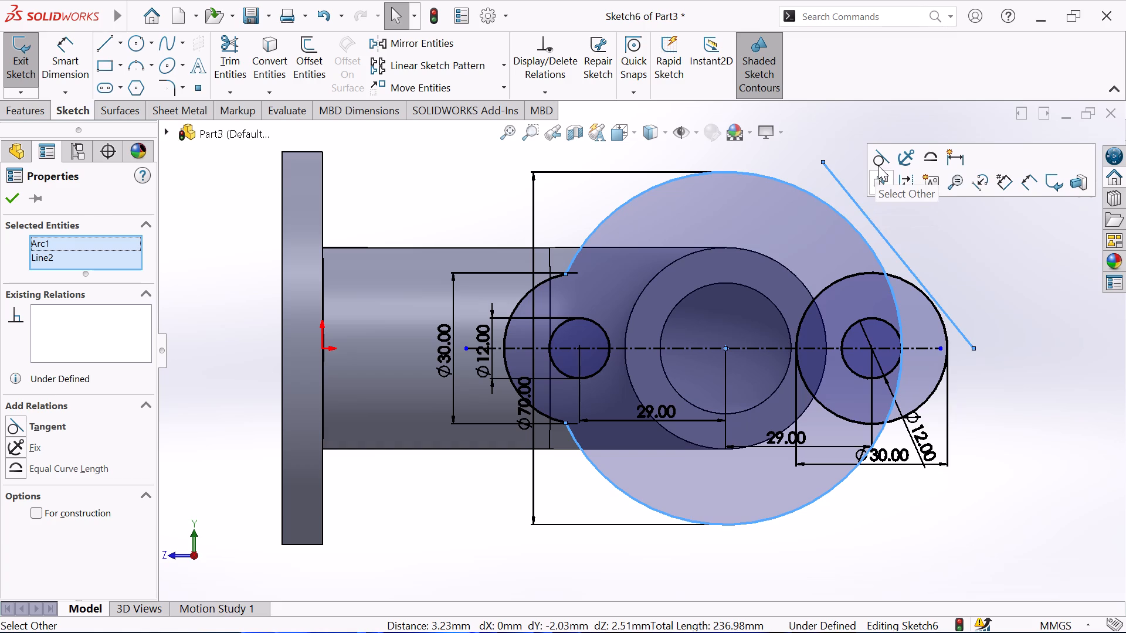
left_click(878, 165)
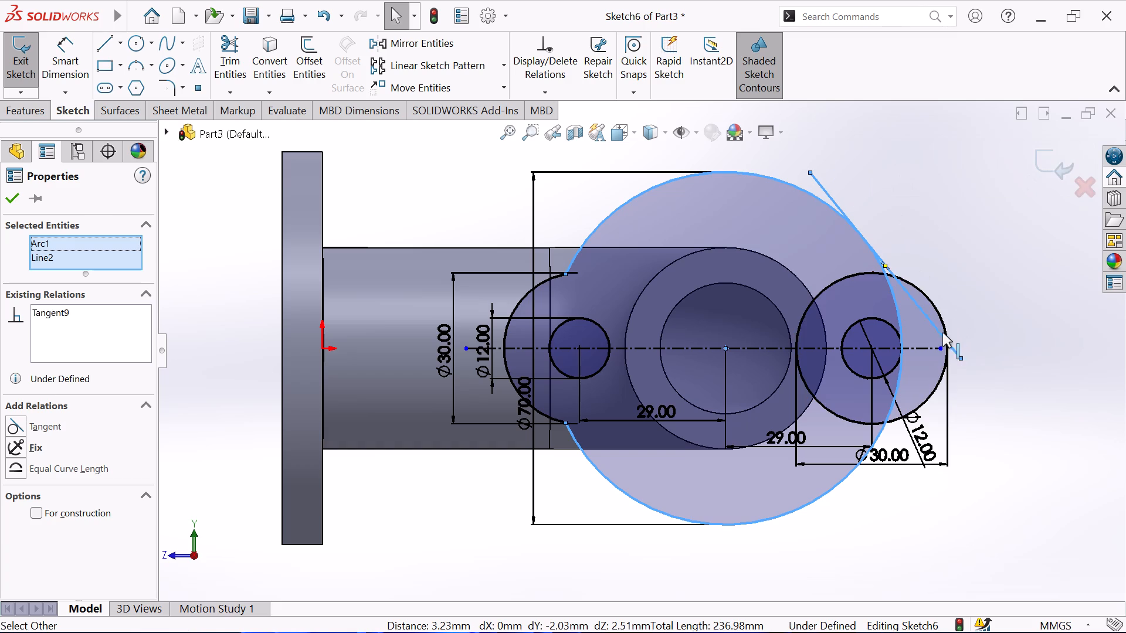
left_click(942, 322)
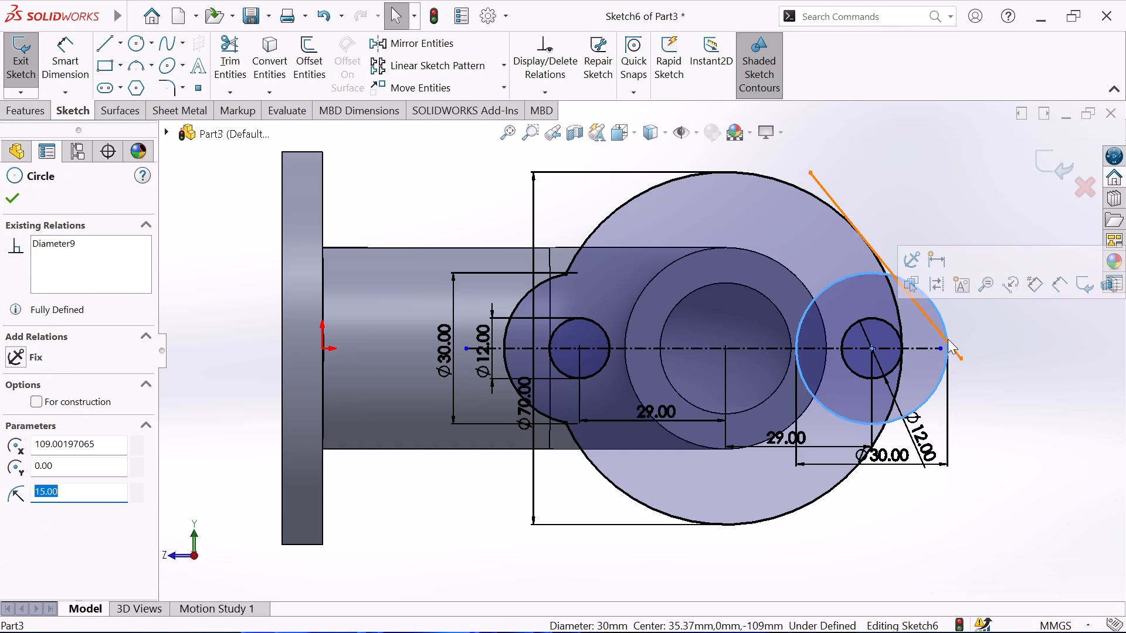
left_click(937, 332, "ctrl")
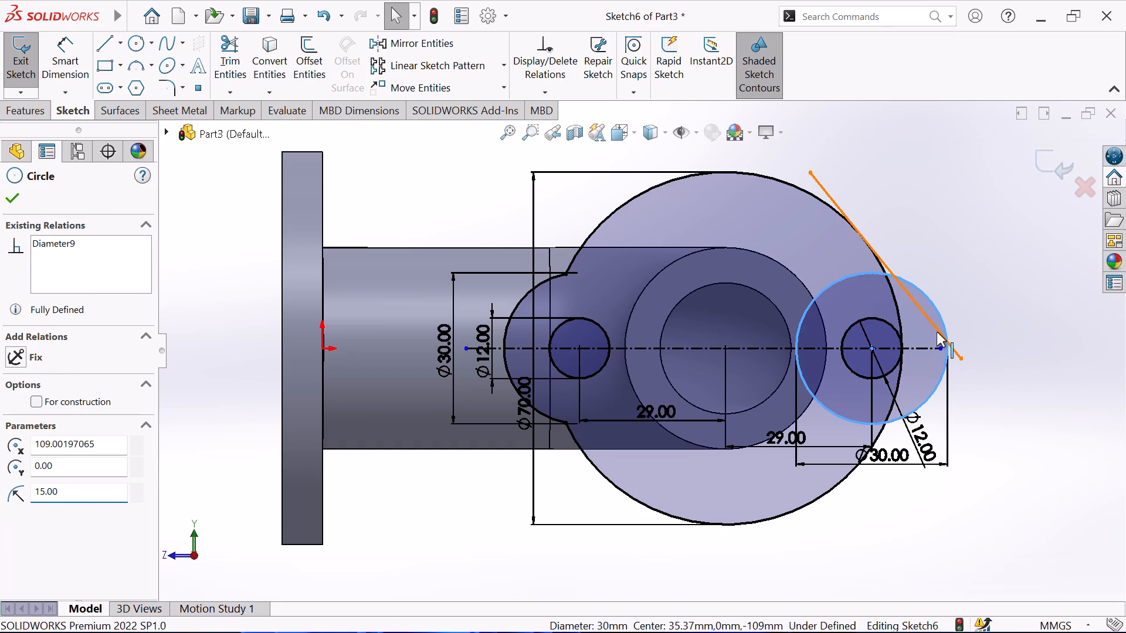
left_click(911, 273)
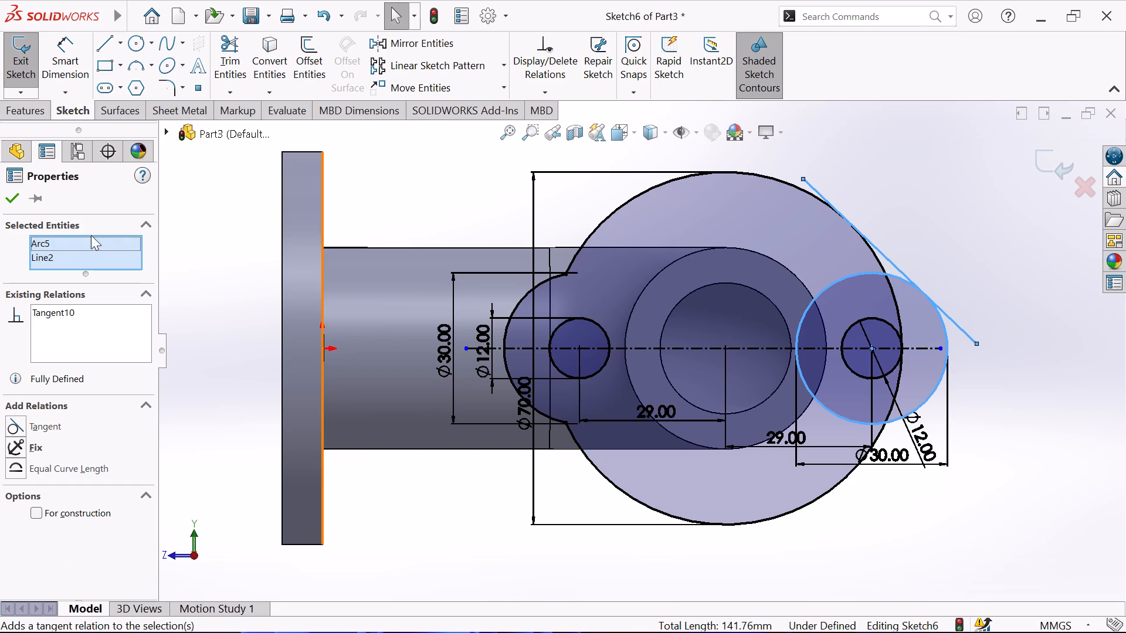
left_click(4, 194)
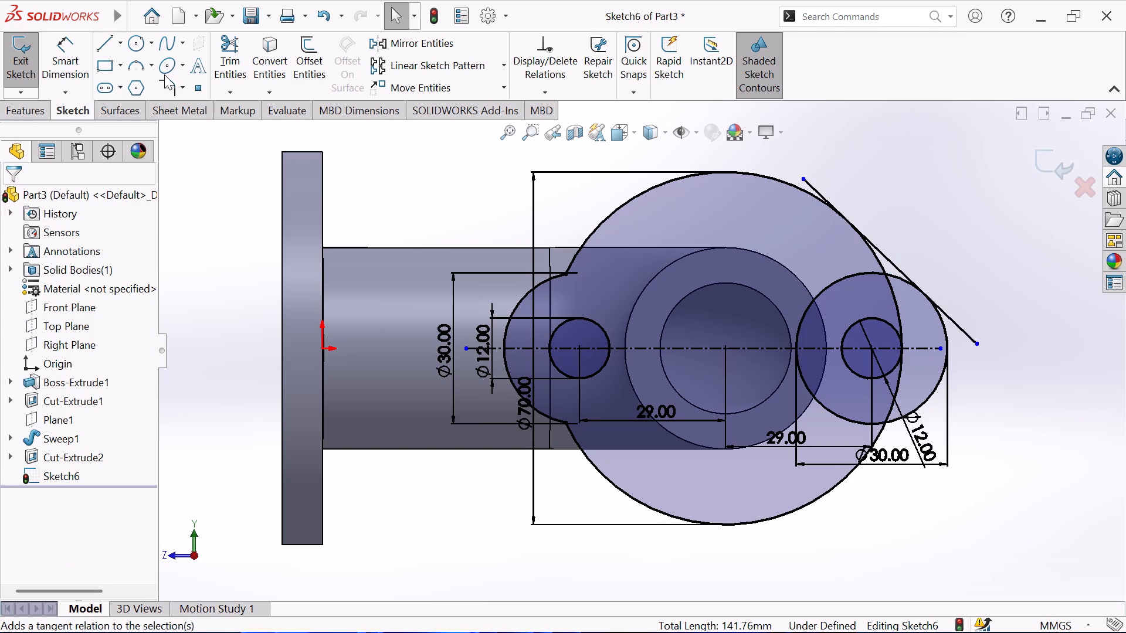
Trim the upper arc pieces inside the outline between the tangent points, plus both overhanging ends of the upper tangent line.
left_click(230, 45)
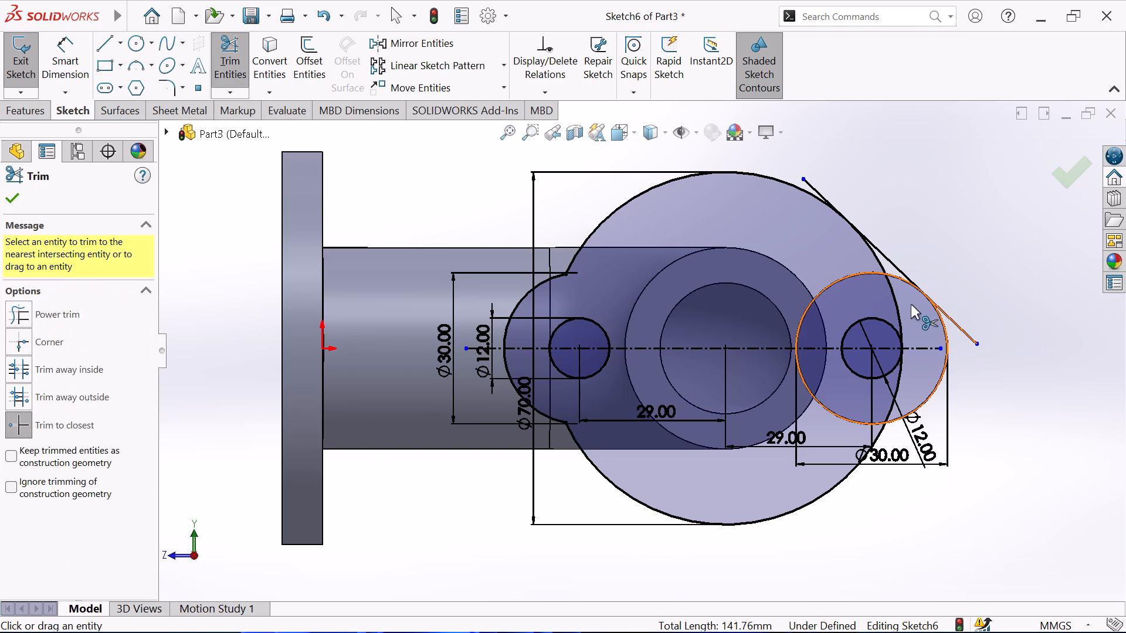
left_click(878, 259)
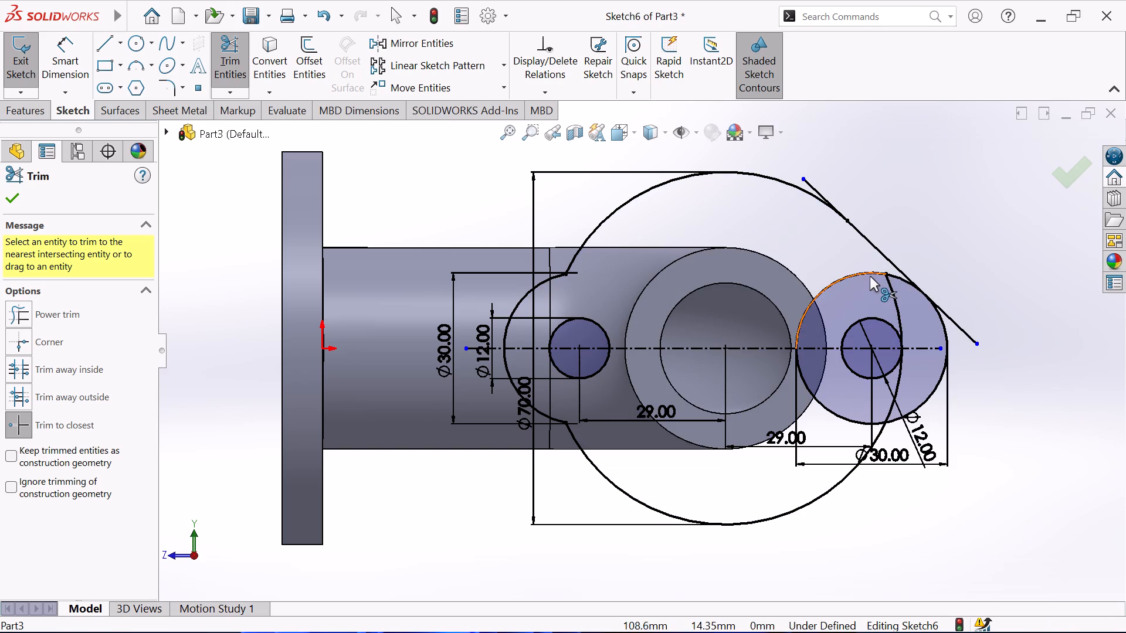
left_click(893, 297)
left_click(880, 274)
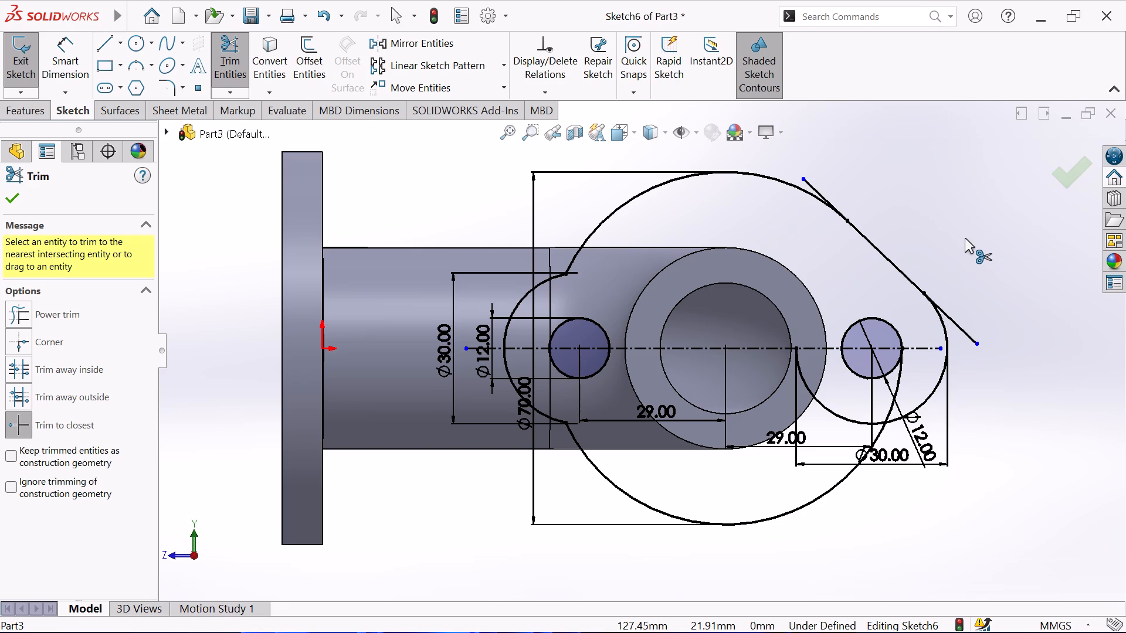
left_click(817, 193)
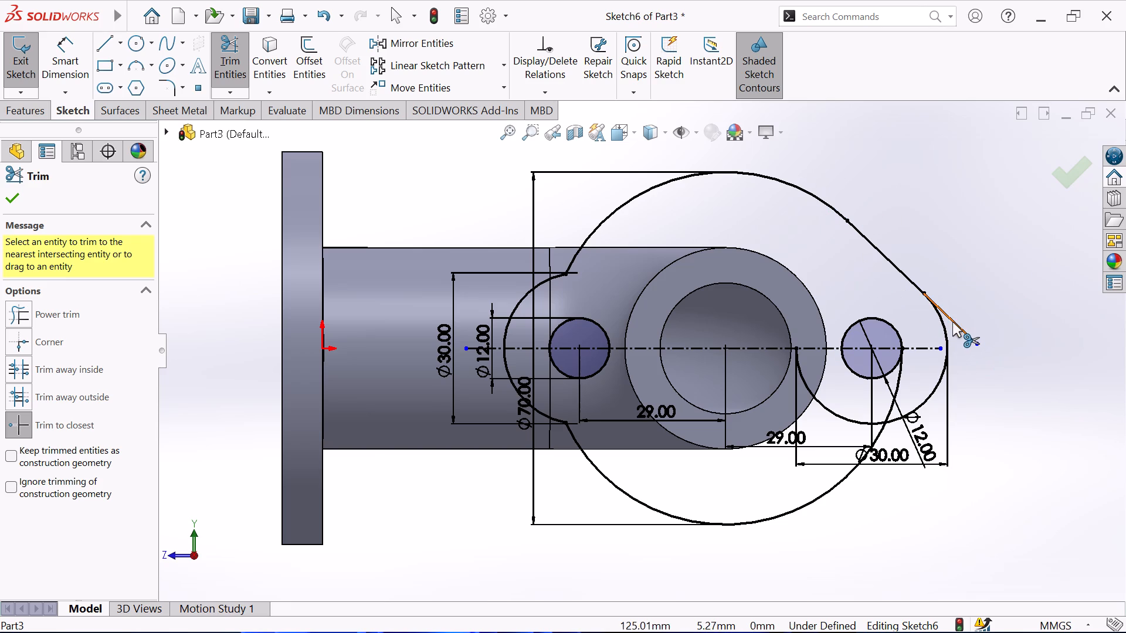
left_click(952, 322)
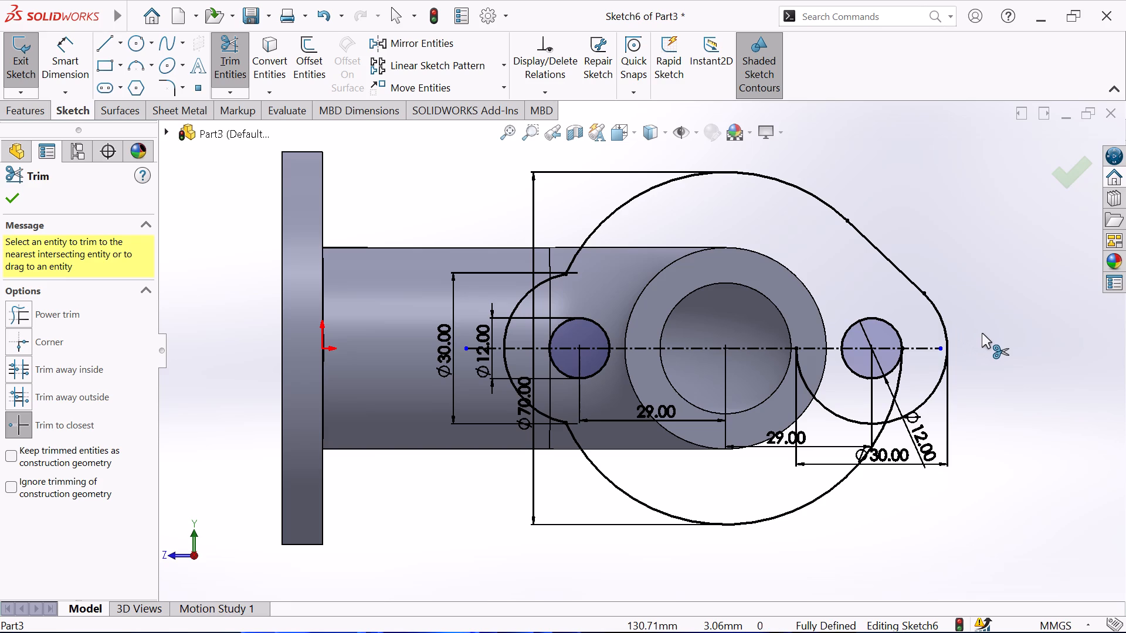
right_click(982, 333)
left_click(994, 387)
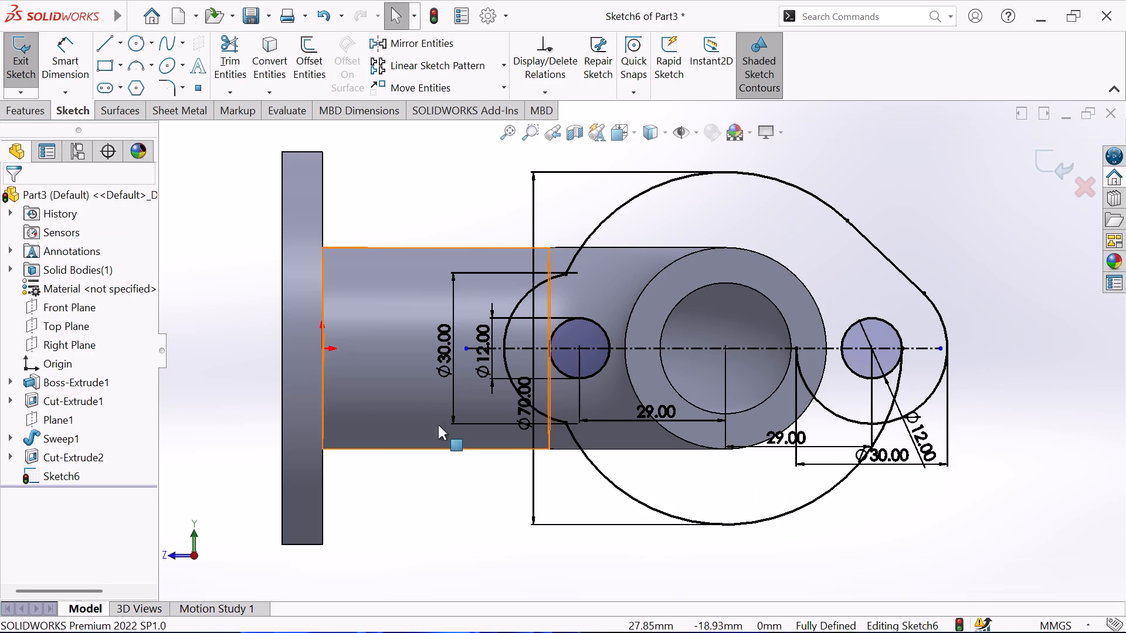
Sketch a sloping line about 63 mm long across the lower side of the 70 mm arc and the lobe away from the disc.
left_click(104, 45)
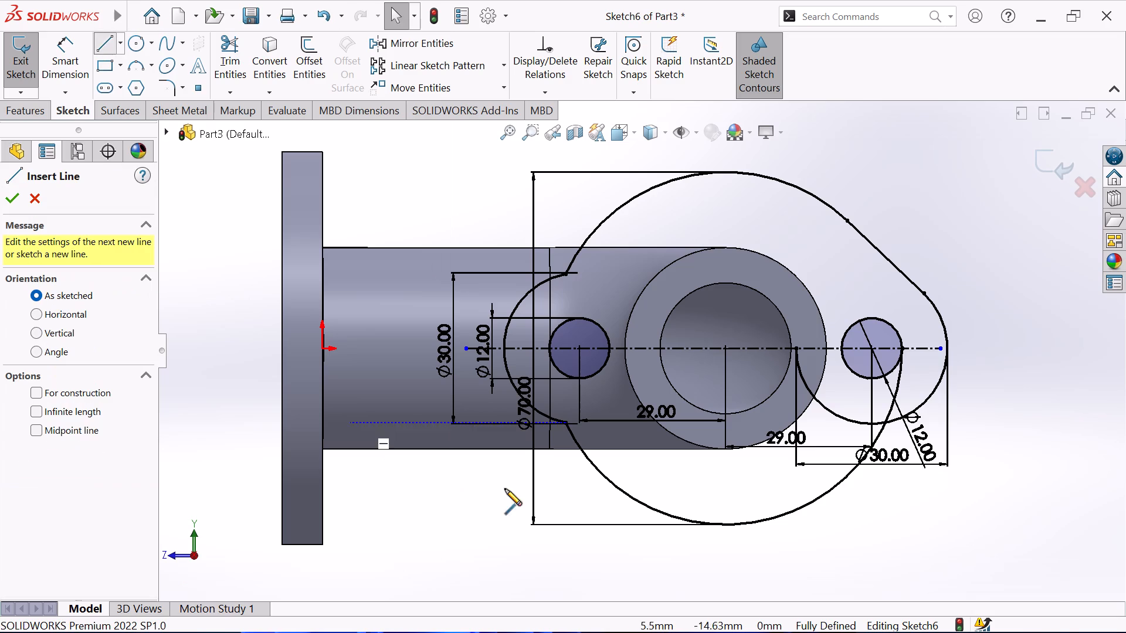
left_click(758, 542)
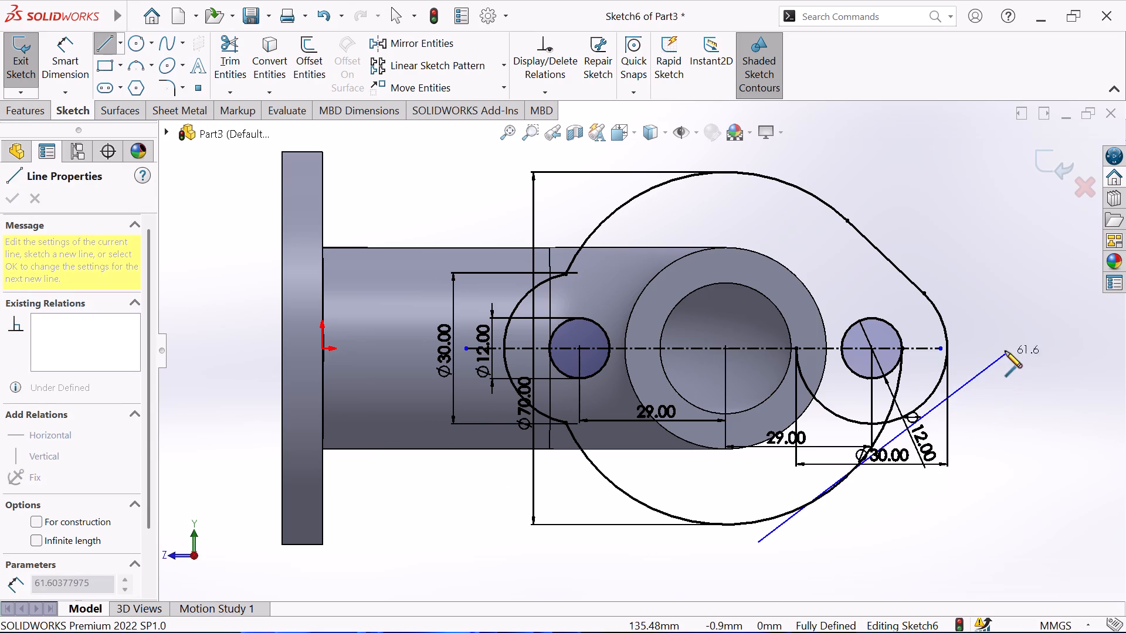
left_click(1011, 348)
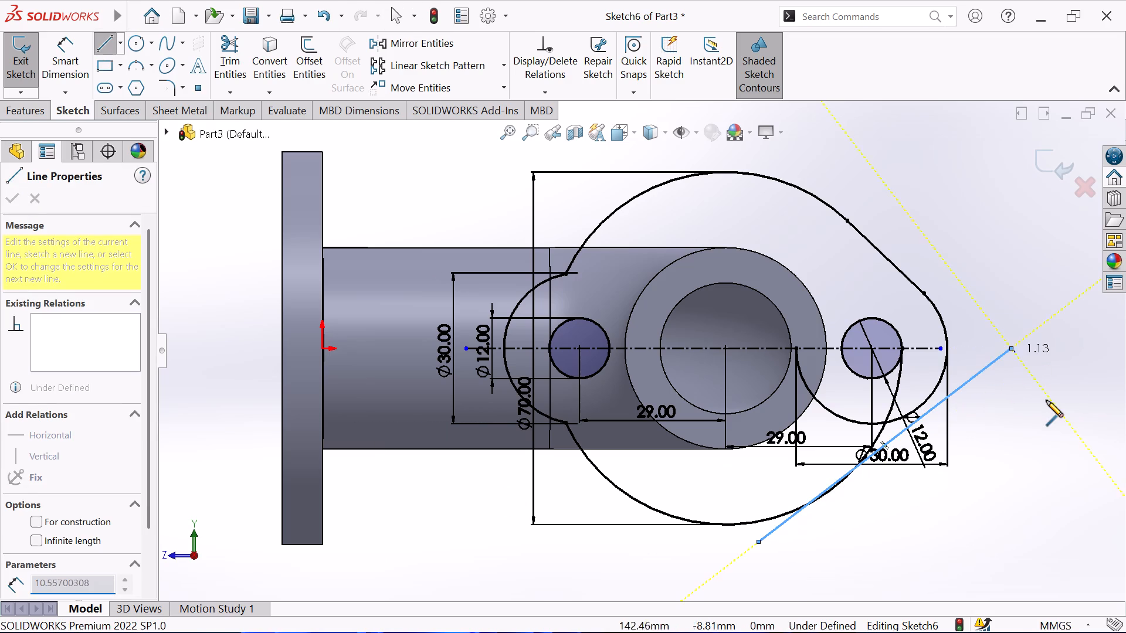
right_click(1046, 400)
left_click(1040, 419)
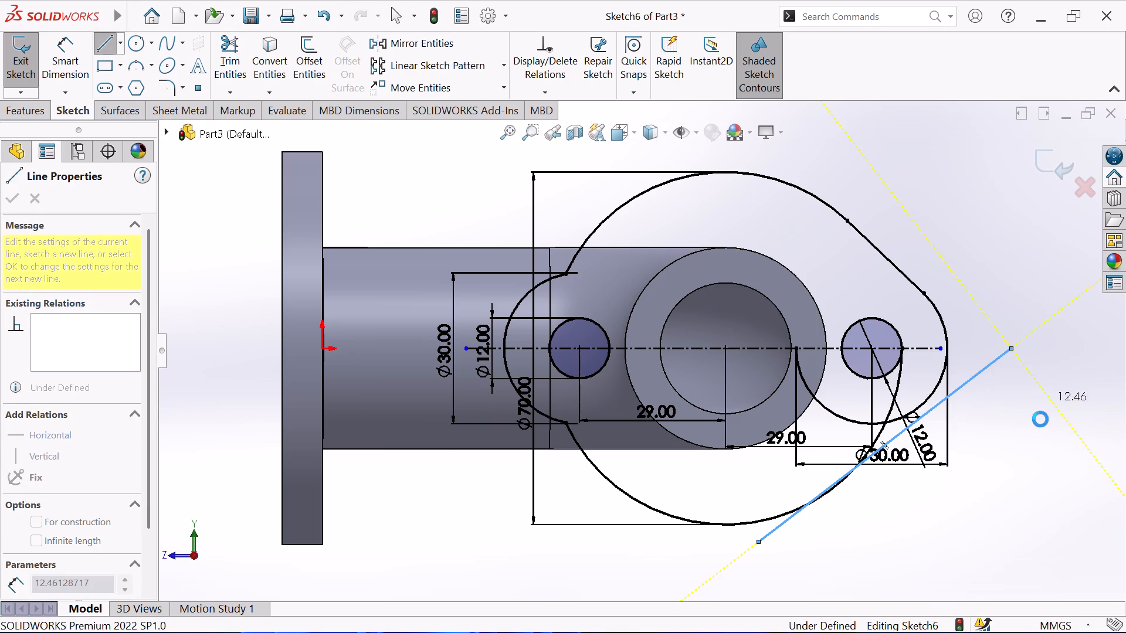
Make the lower sloping line tangent to both the 30 mm lobe arc and the 70 mm arc.
left_click(983, 372)
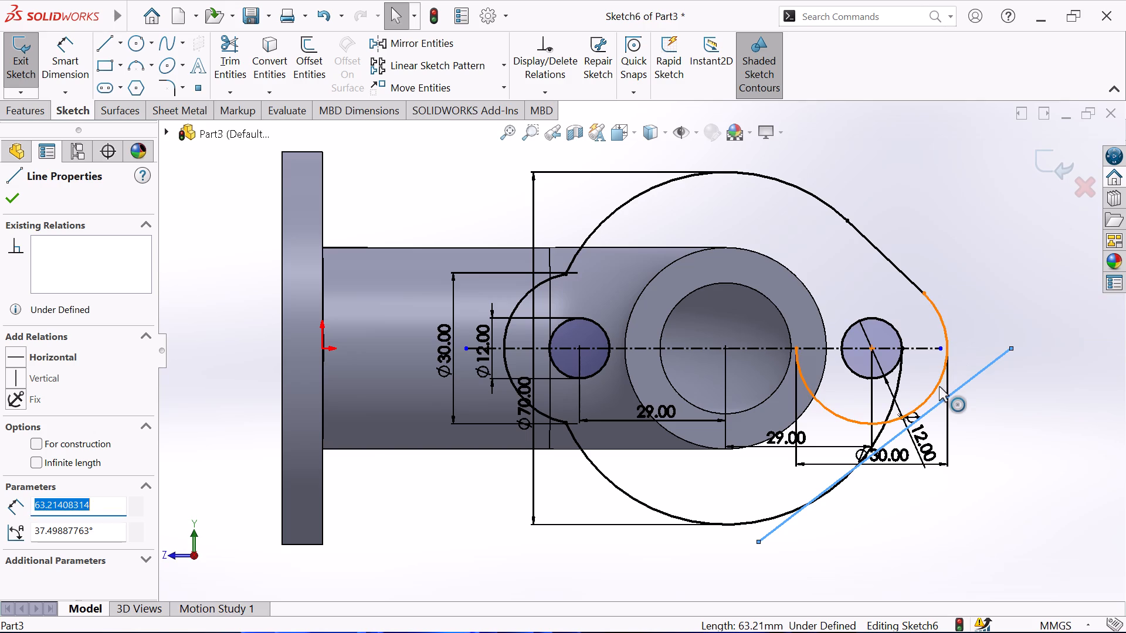
left_click(938, 386, "ctrl")
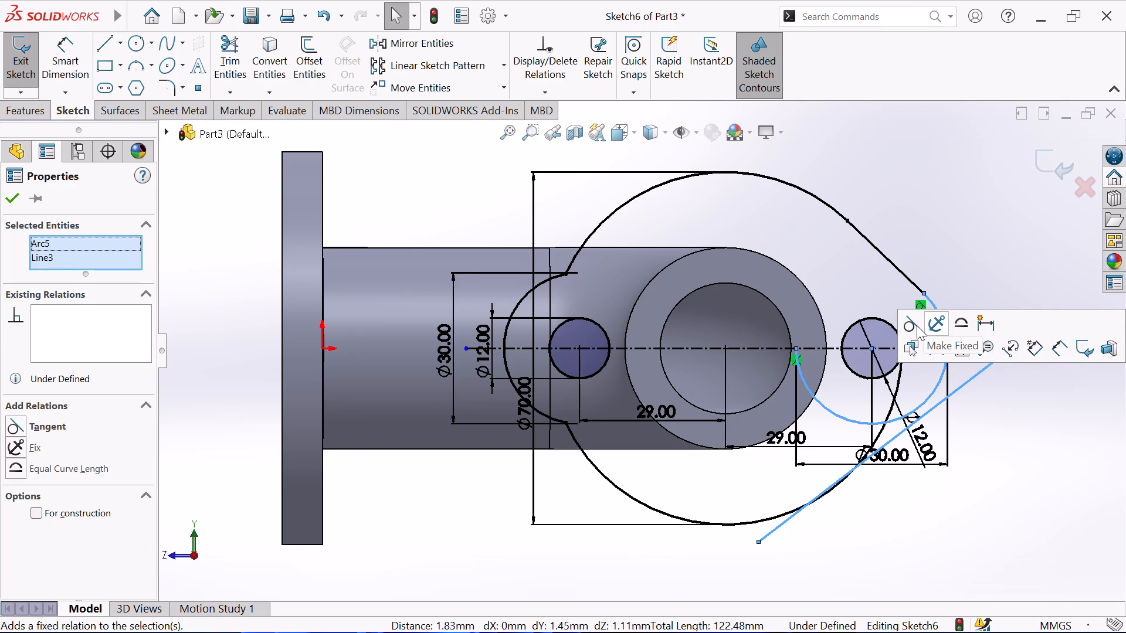
left_click(915, 325)
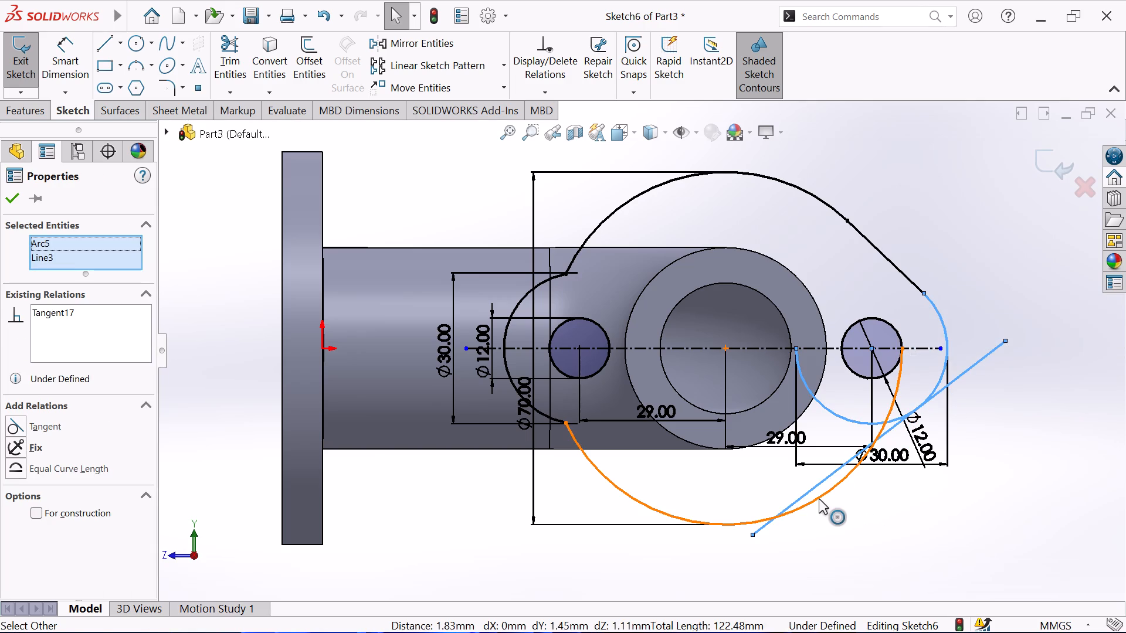
left_click(819, 499, "ctrl")
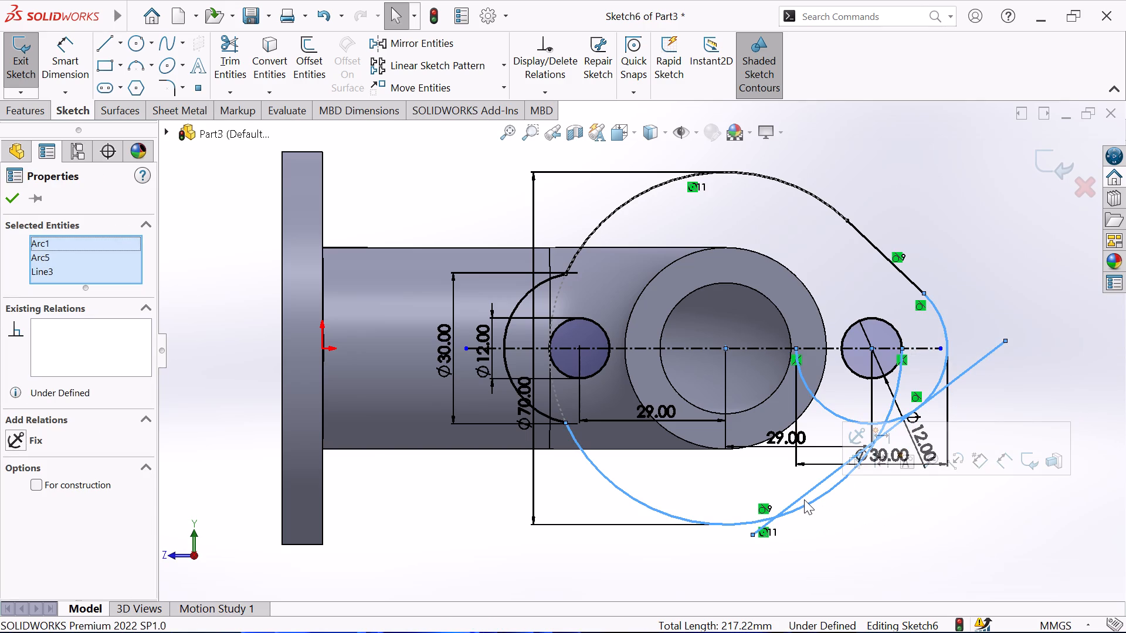
key("Escape")
key("Escape")
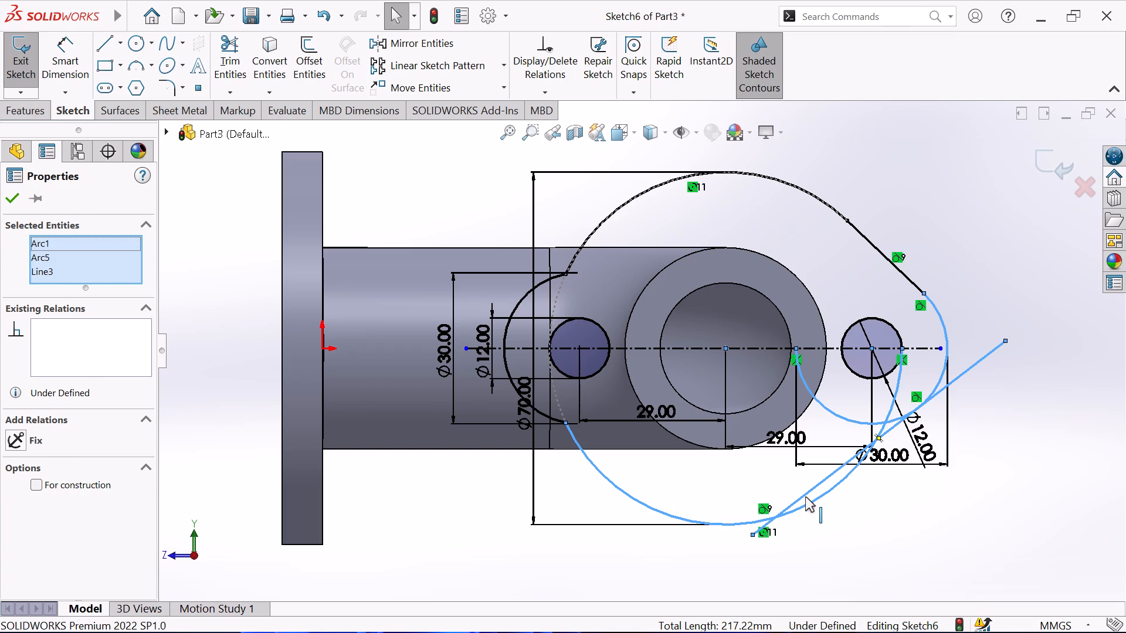
left_click(814, 502)
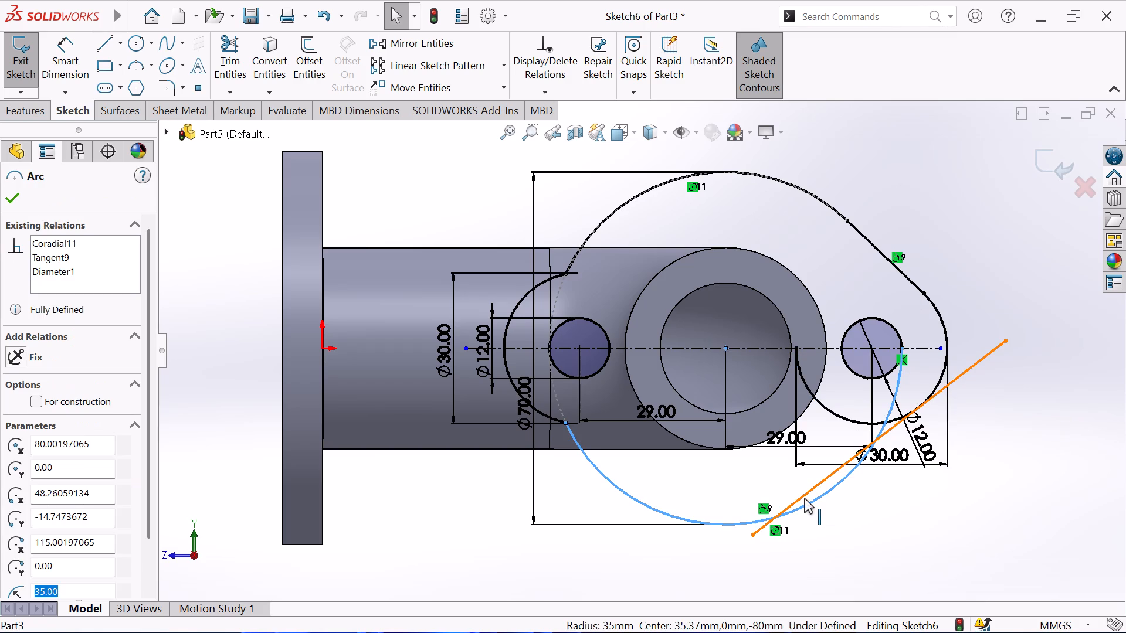
left_click(805, 498, "ctrl")
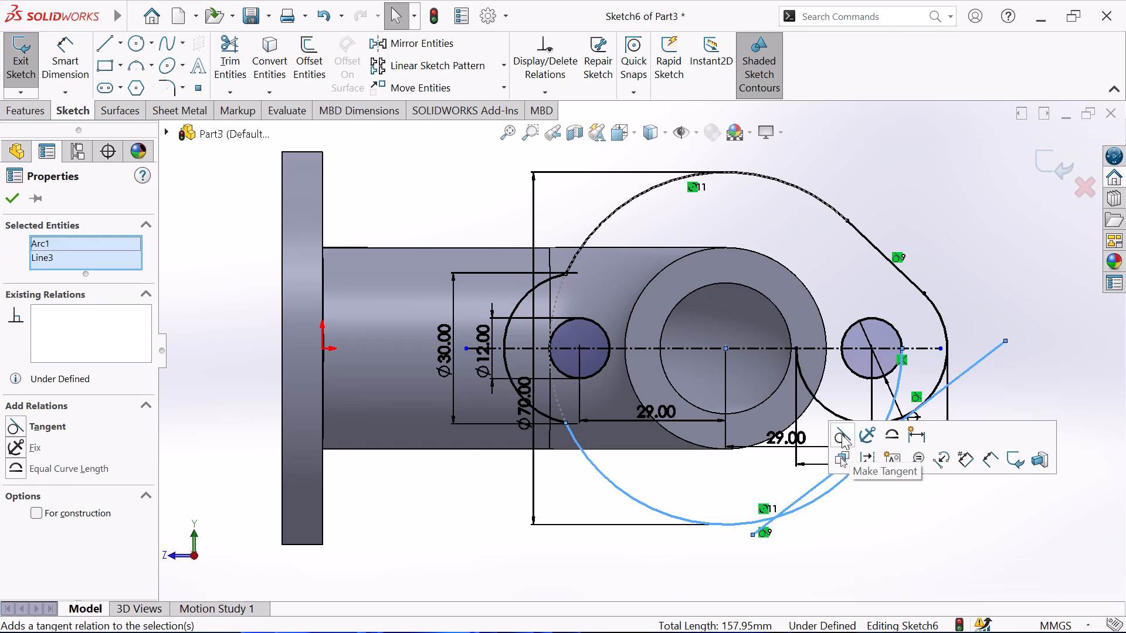
left_click(842, 434)
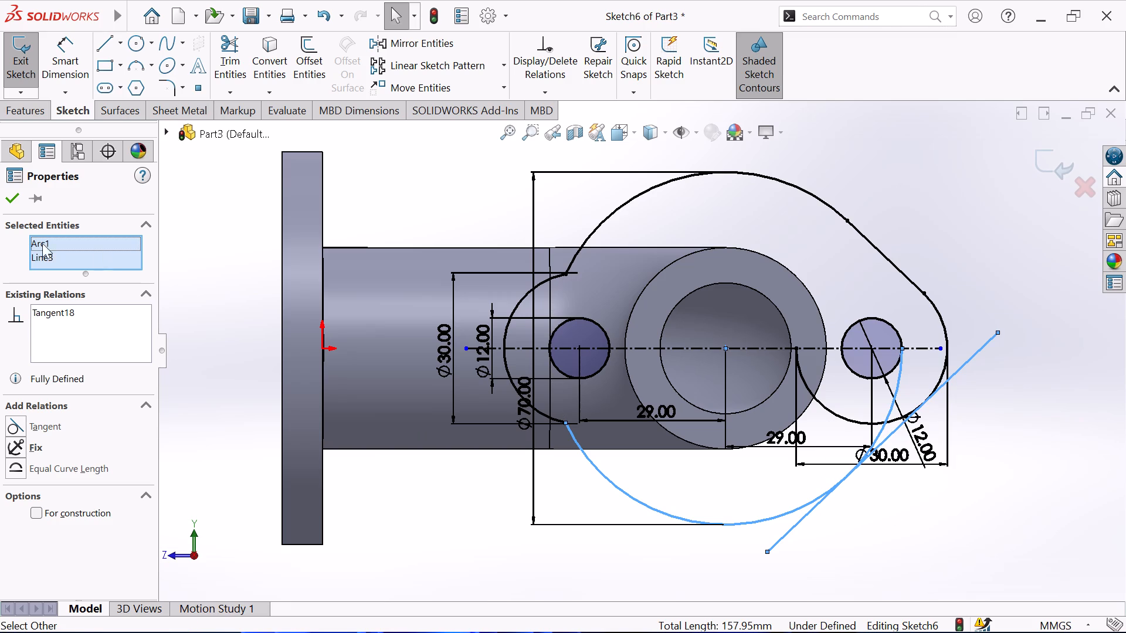
left_click(11, 201)
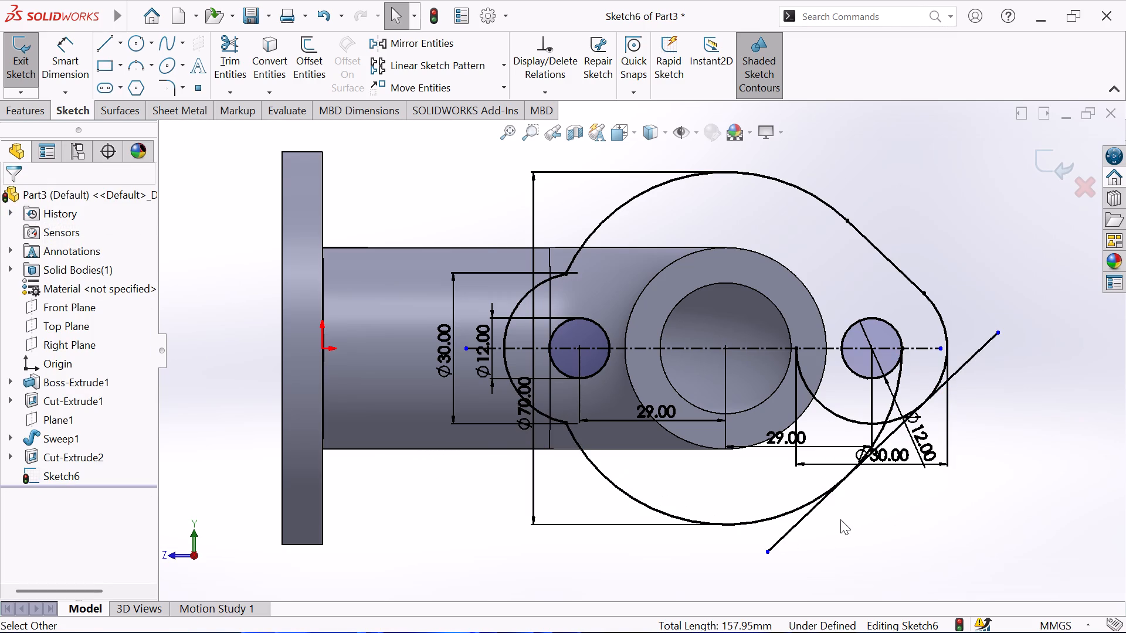
Trim both overhanging ends of the lower tangent line and the lower arc pieces inside the outline at the lobe away from the disc.
scroll(840, 519, "down", 1)
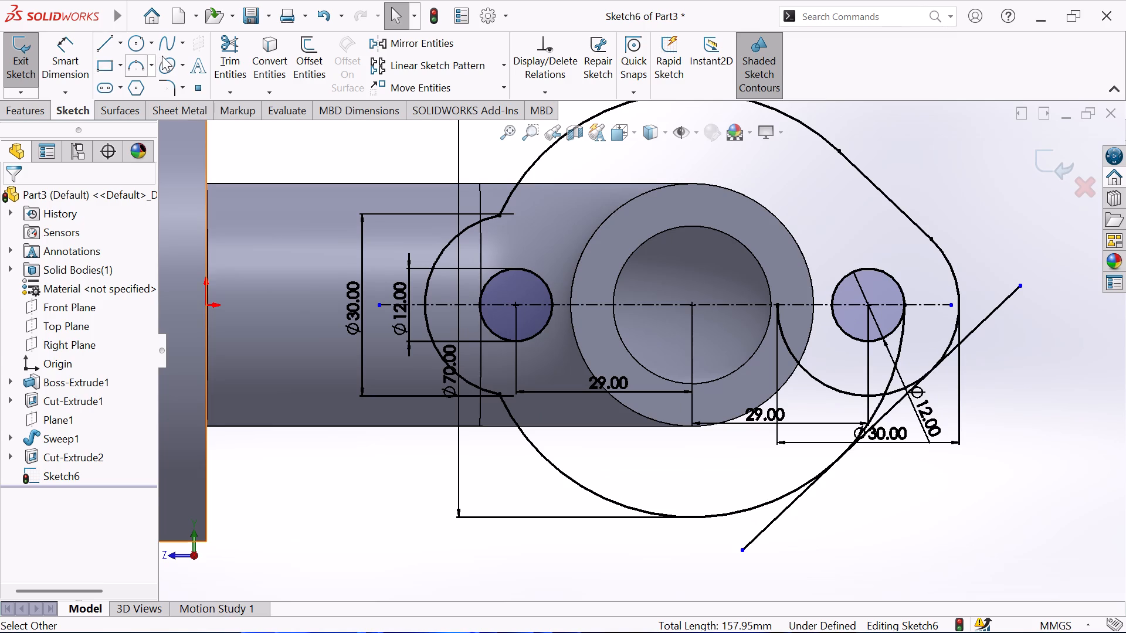
left_click(228, 43)
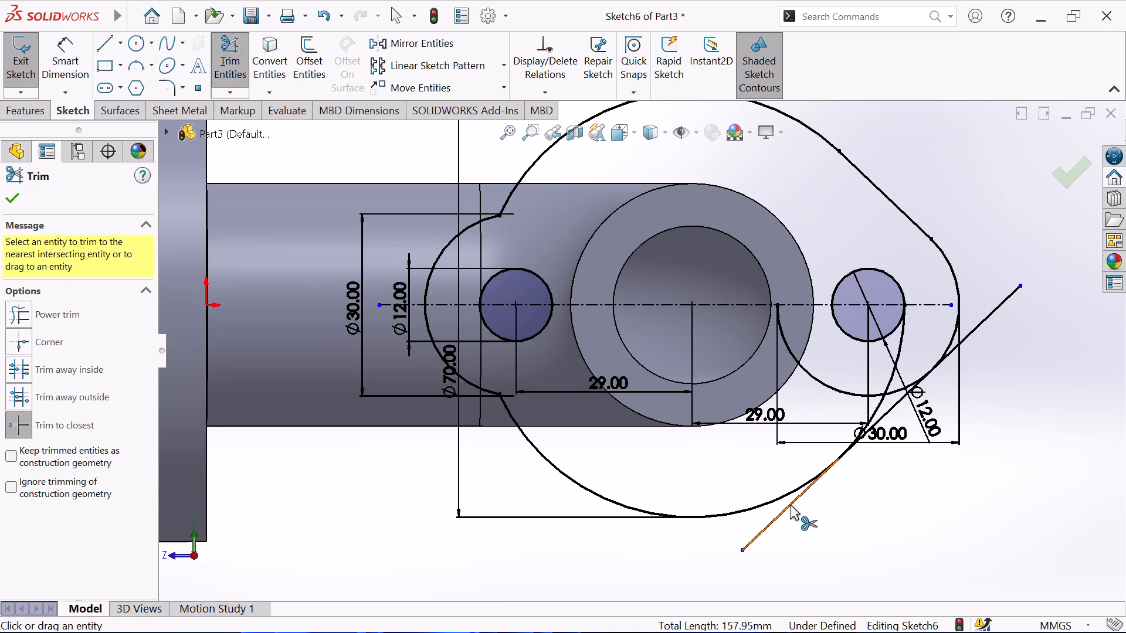
left_click(789, 504)
left_click(970, 331)
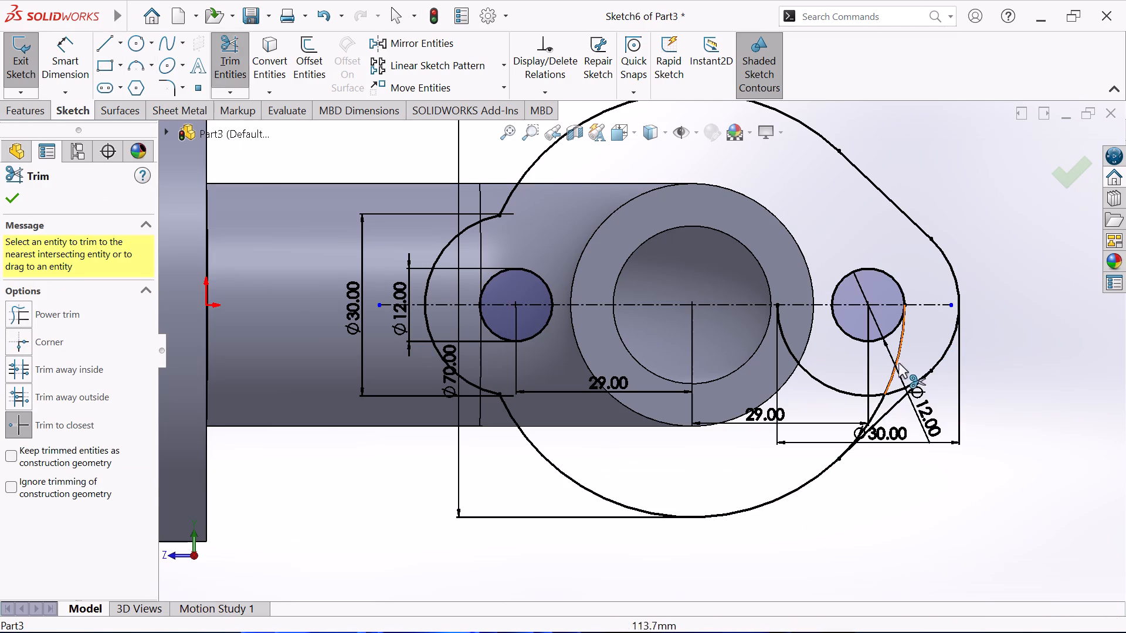
left_click(902, 338)
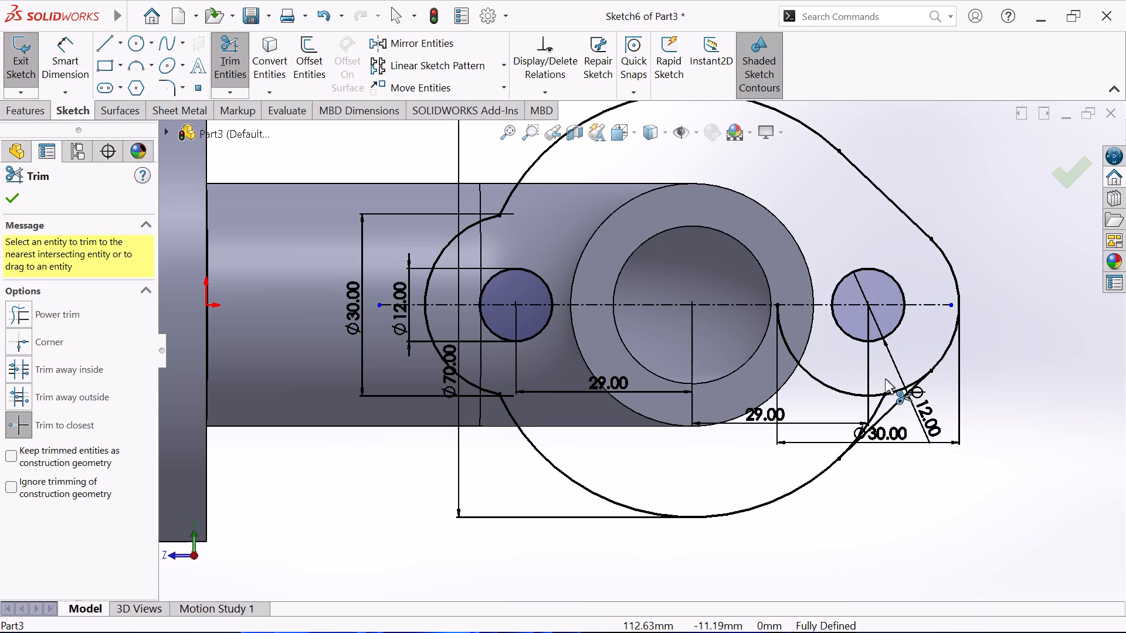
left_click(843, 389)
left_click(891, 389)
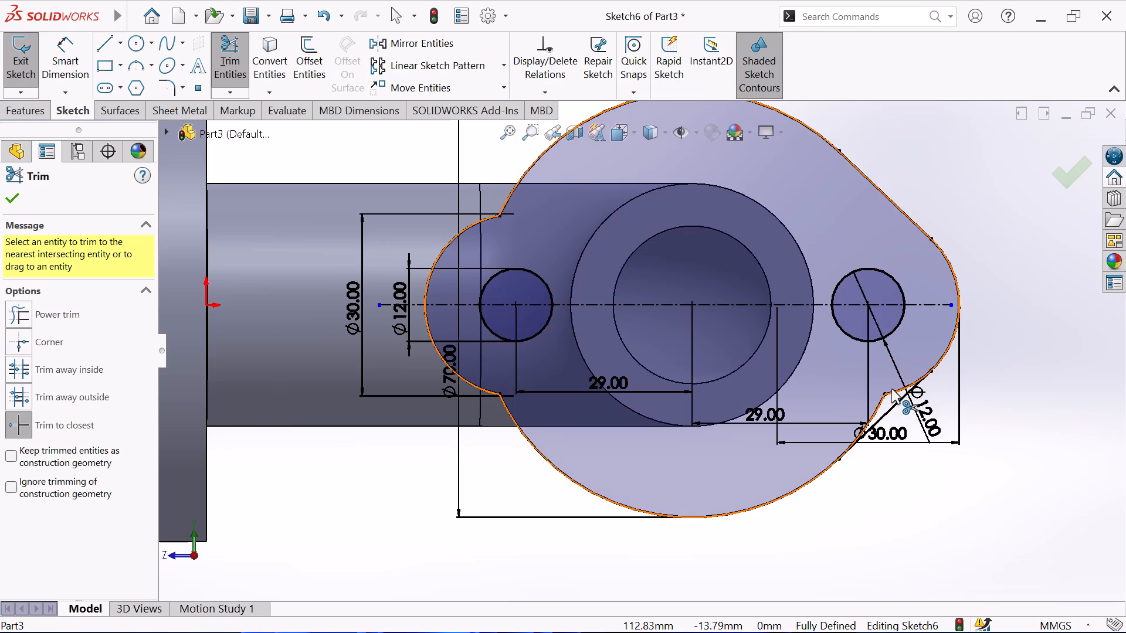
left_click(900, 390)
left_click(881, 400)
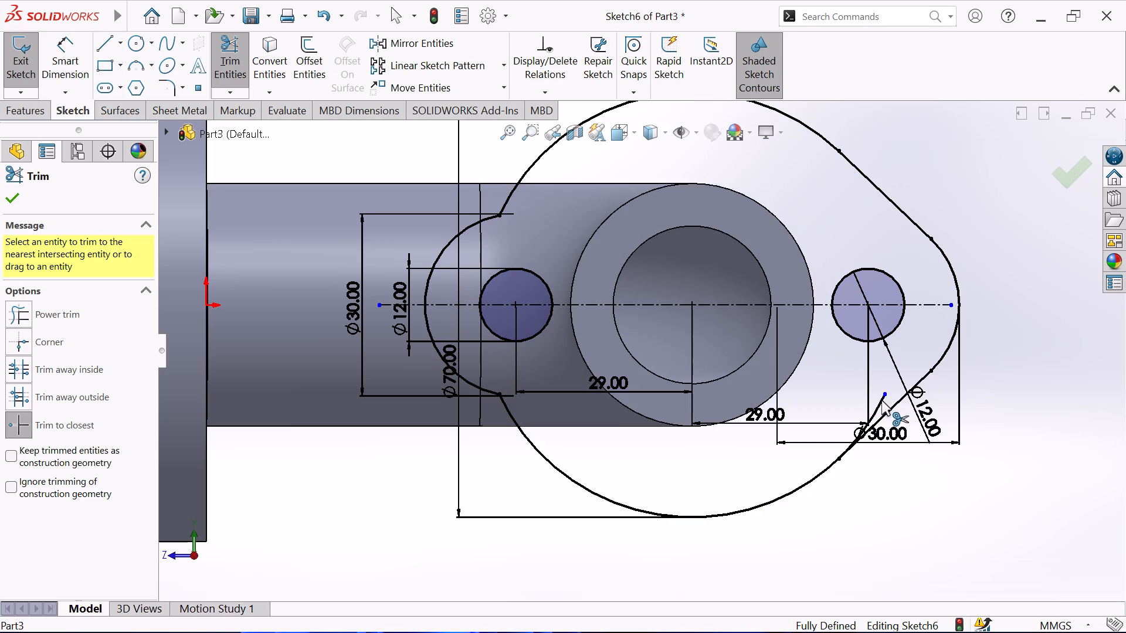
scroll(678, 475, "up", 1)
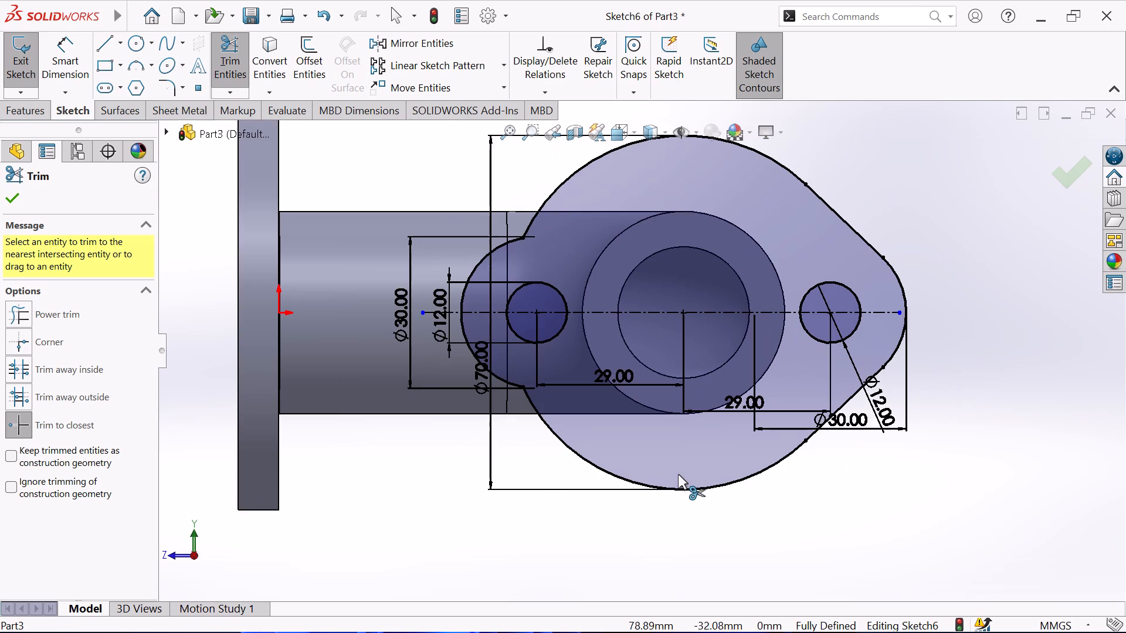
left_click(6, 192)
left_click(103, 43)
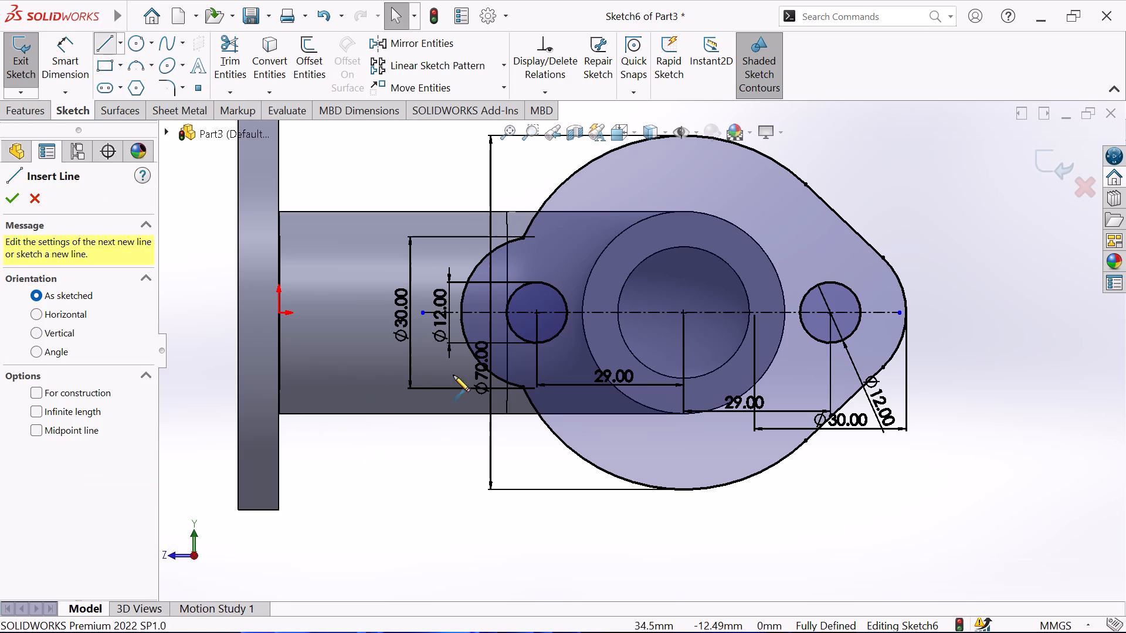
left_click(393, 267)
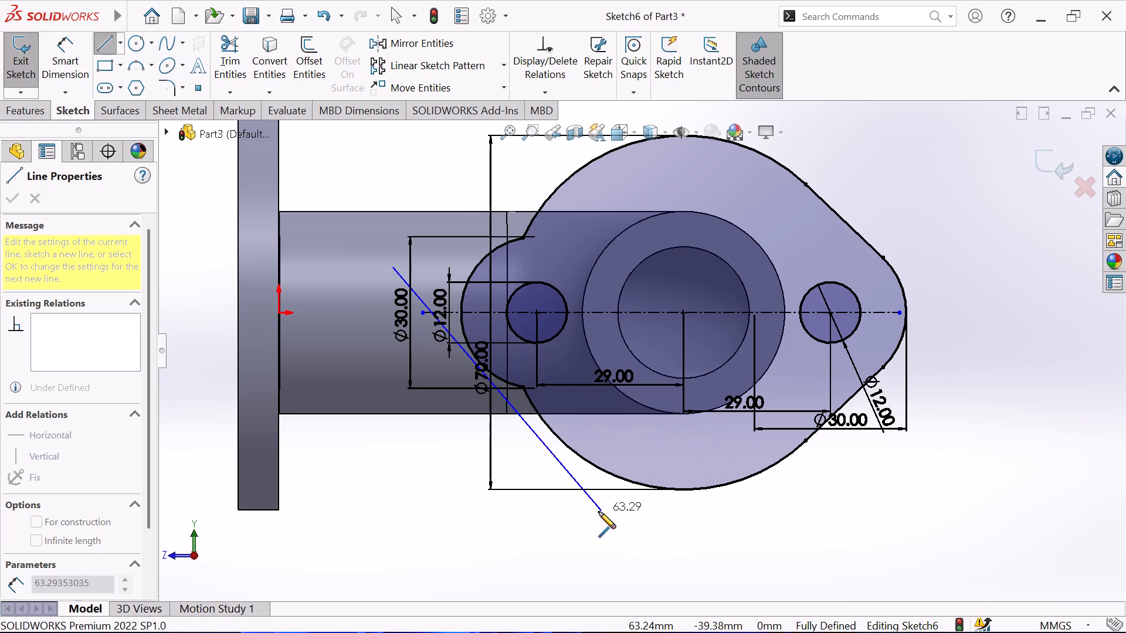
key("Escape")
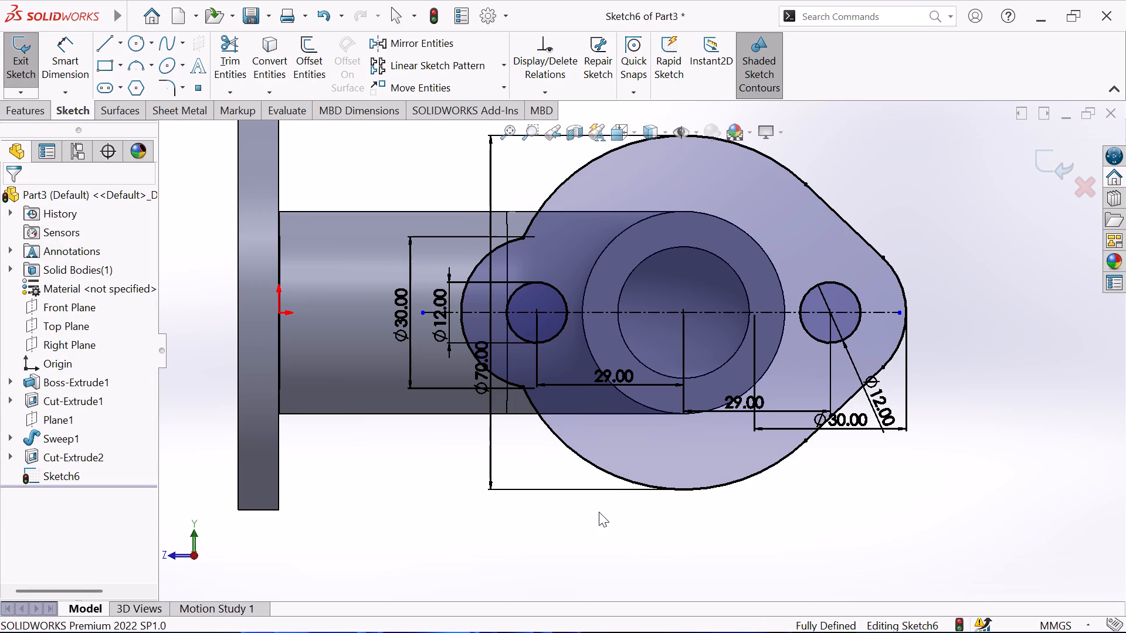
Sketch a sloping line about 76 mm long across the lower side of the lobe nearest the disc and the 70 mm arc.
left_click(101, 43)
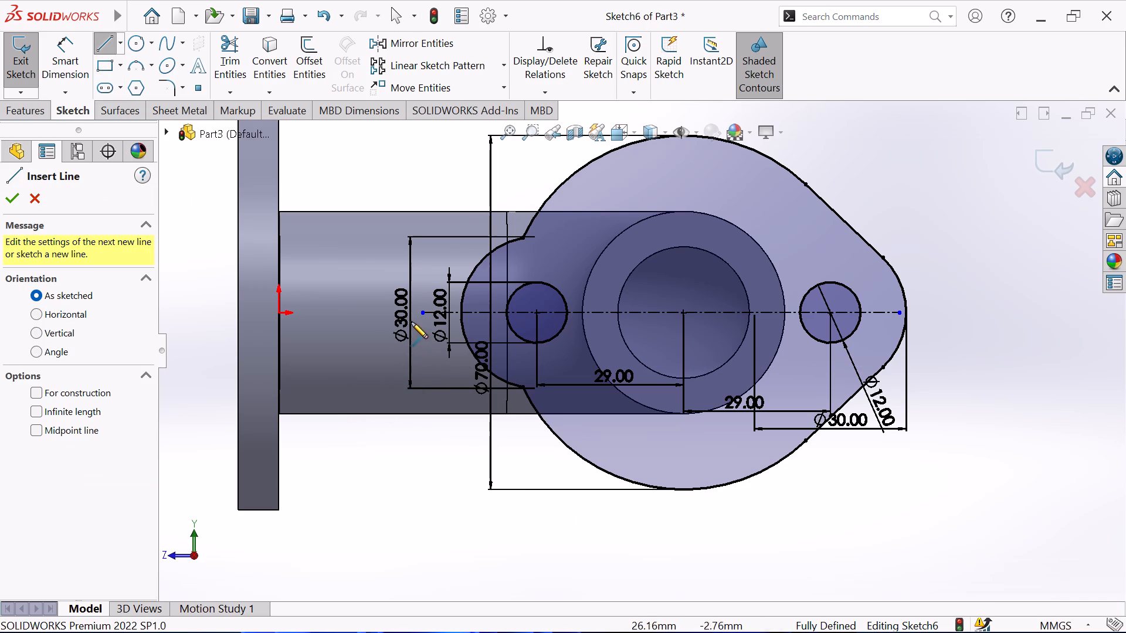
left_click(365, 285)
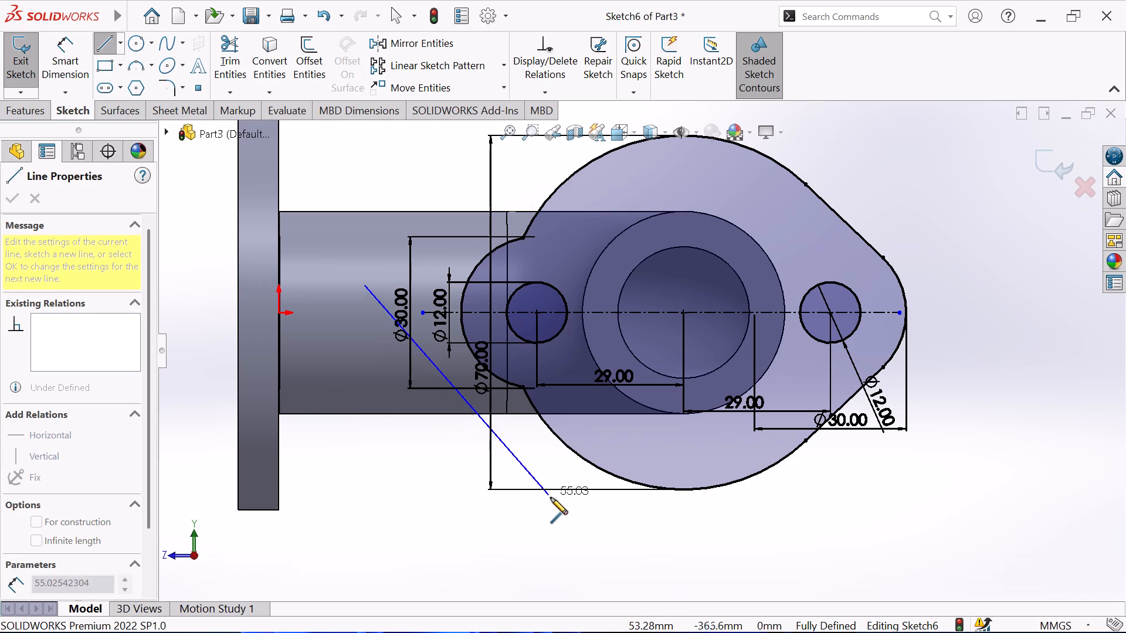
left_click(663, 532)
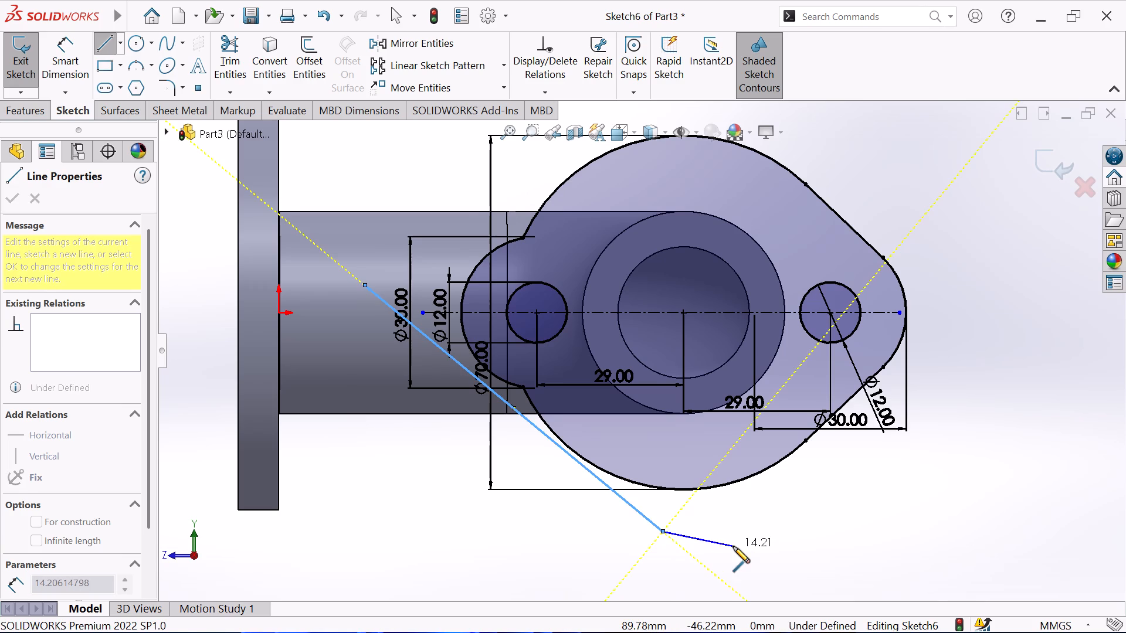
right_click(733, 546)
left_click(793, 406)
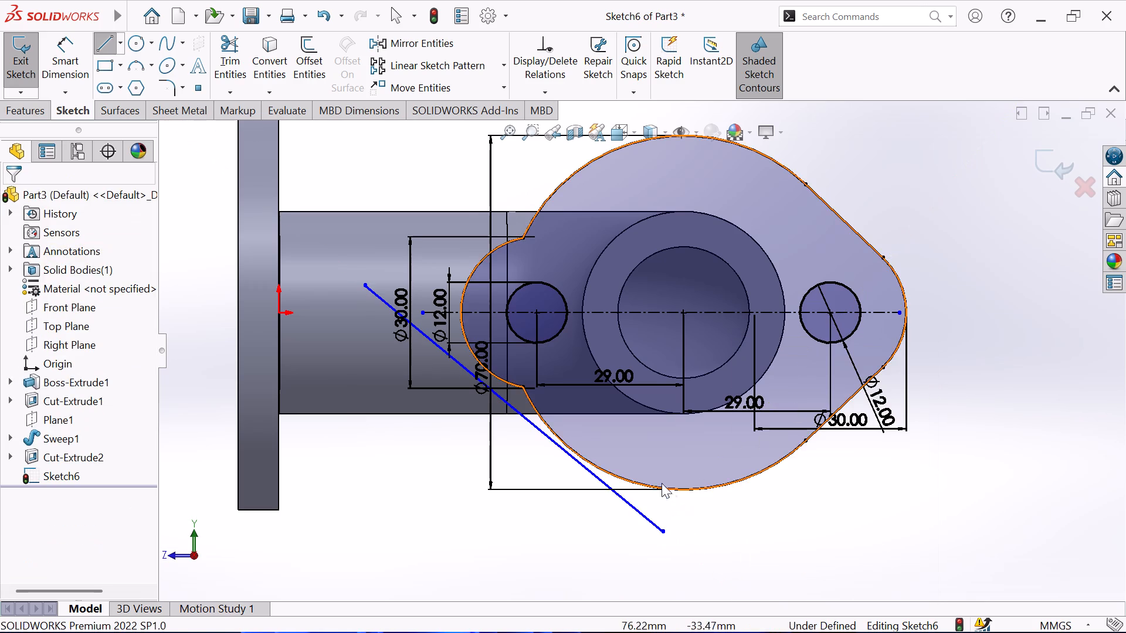
Make the new lower sloping line tangent to both the 70 mm arc and the 30 mm lobe arc nearest the disc.
left_click(618, 496)
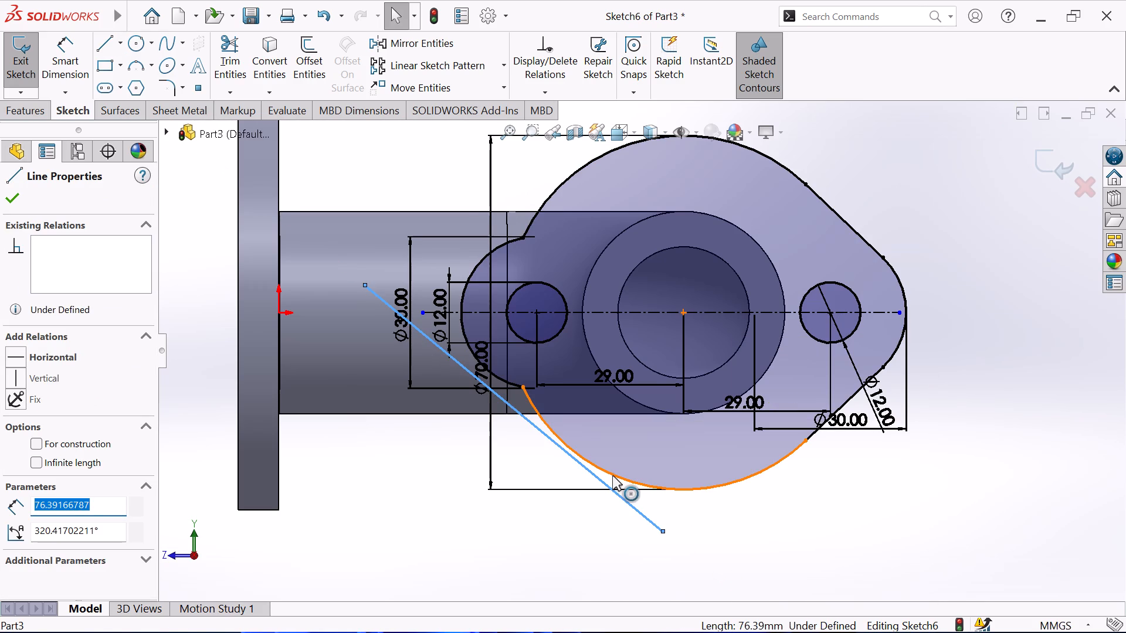
left_click(612, 475, "ctrl")
left_click(648, 416)
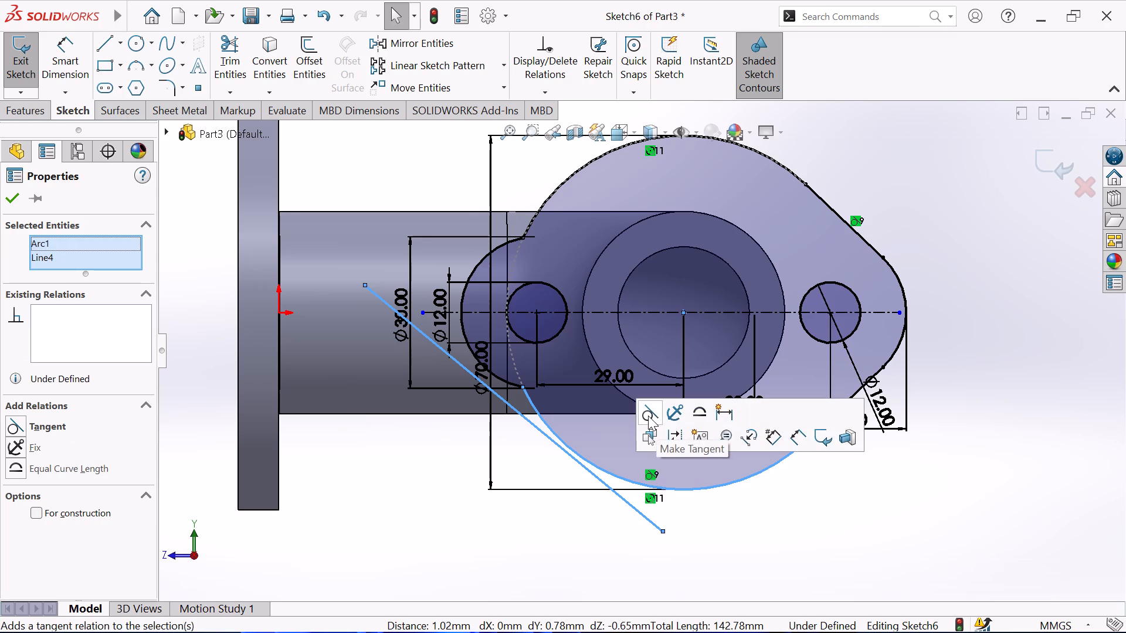
left_click(462, 328)
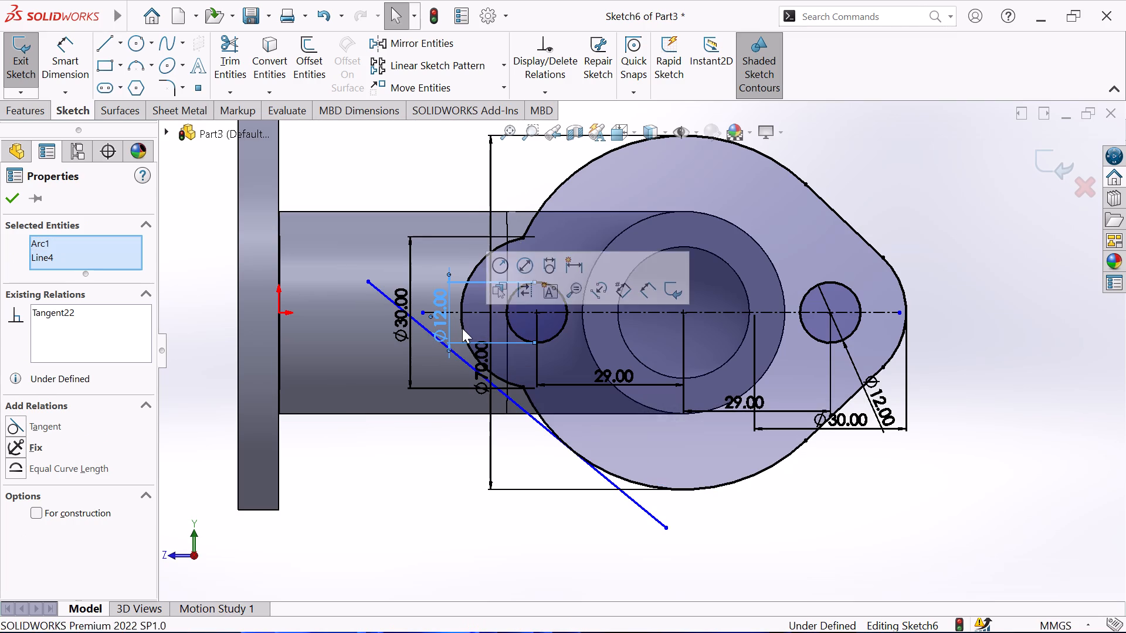
key("Escape")
key("Escape")
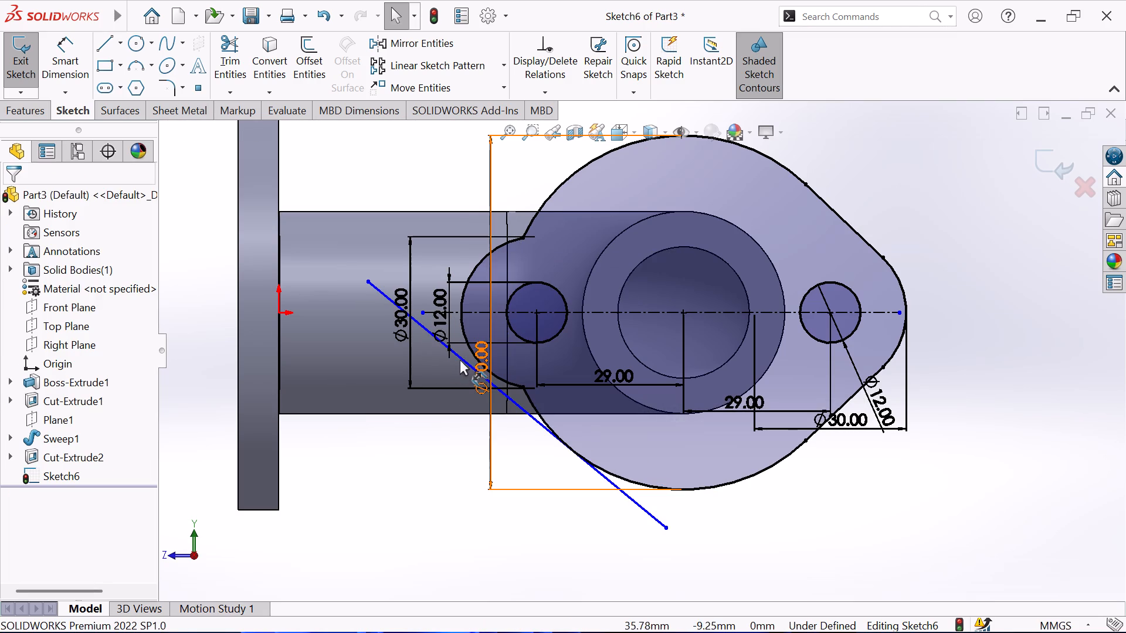
left_click(464, 356)
key("Escape")
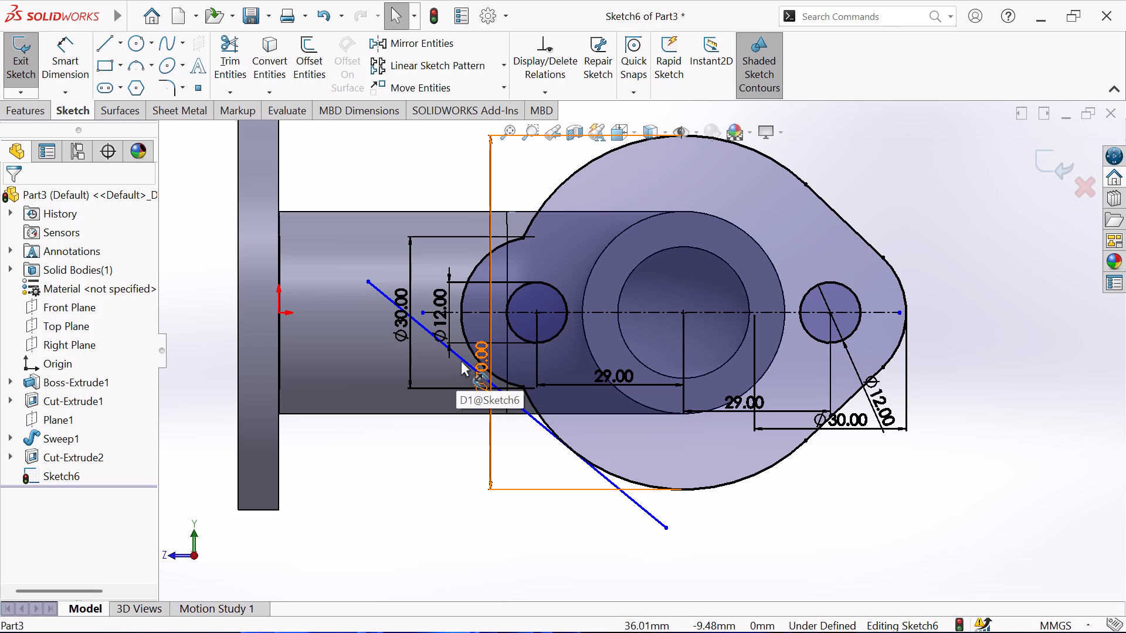
left_click(380, 291)
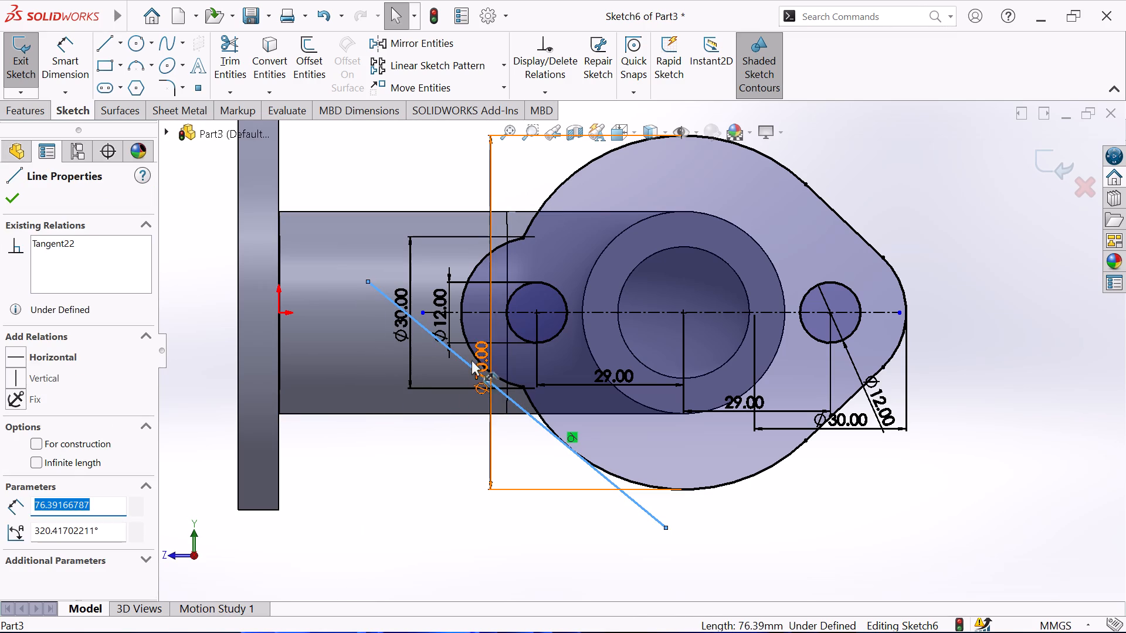
left_click(464, 336, "ctrl")
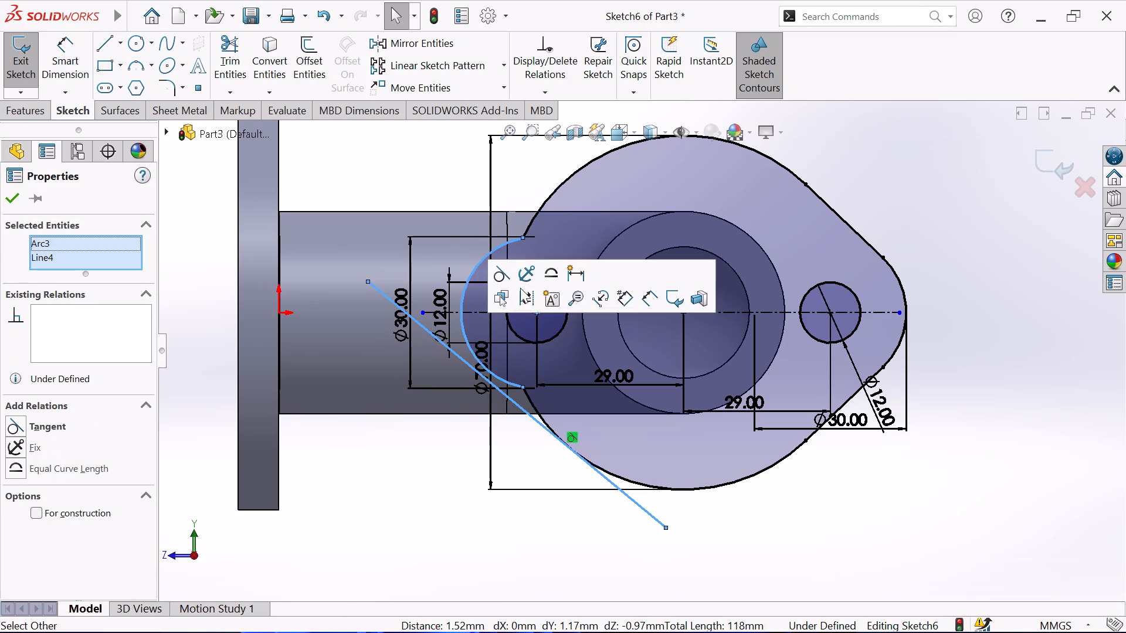
left_click(499, 276)
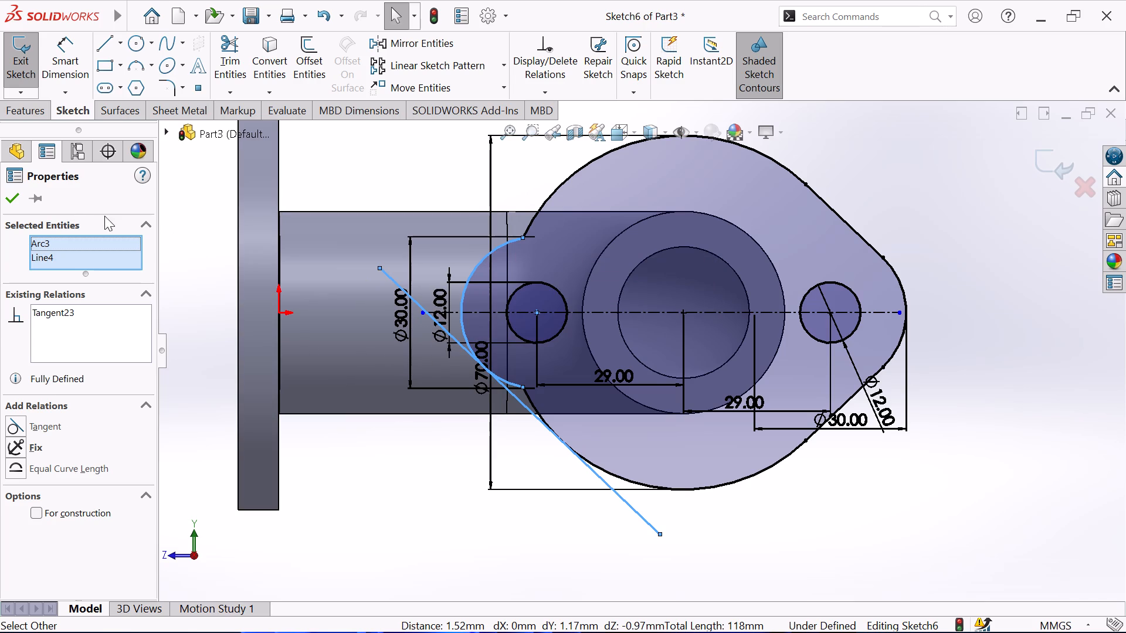
left_click(8, 195)
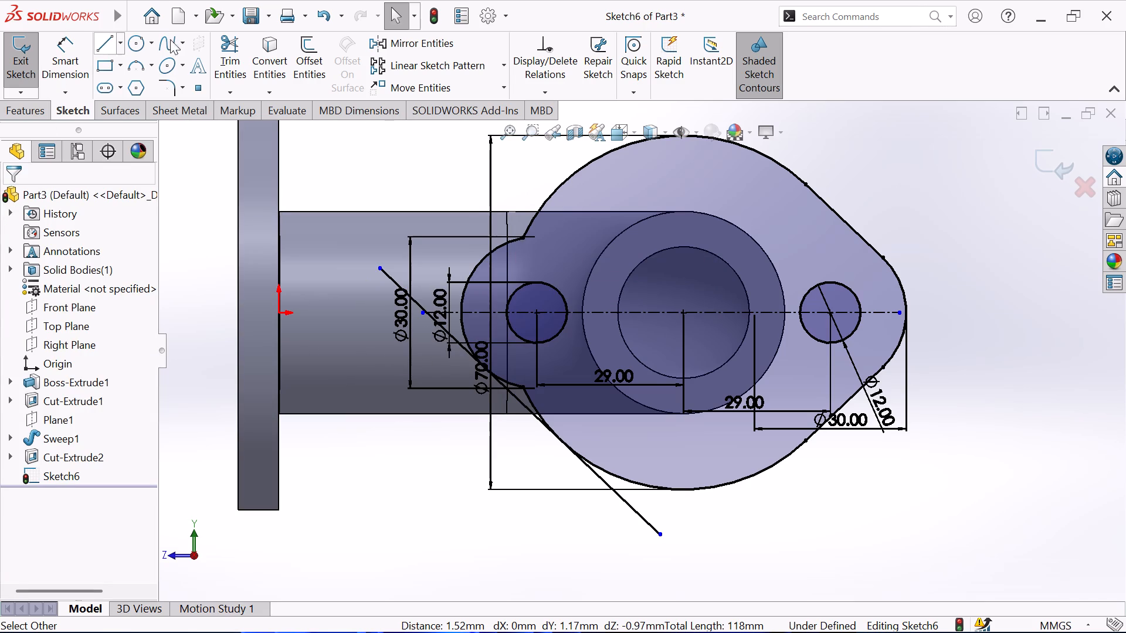
Trim the lower arc pieces inside the outline at the lobe nearest the disc, plus both overhanging ends of its tangent line.
left_click(222, 45)
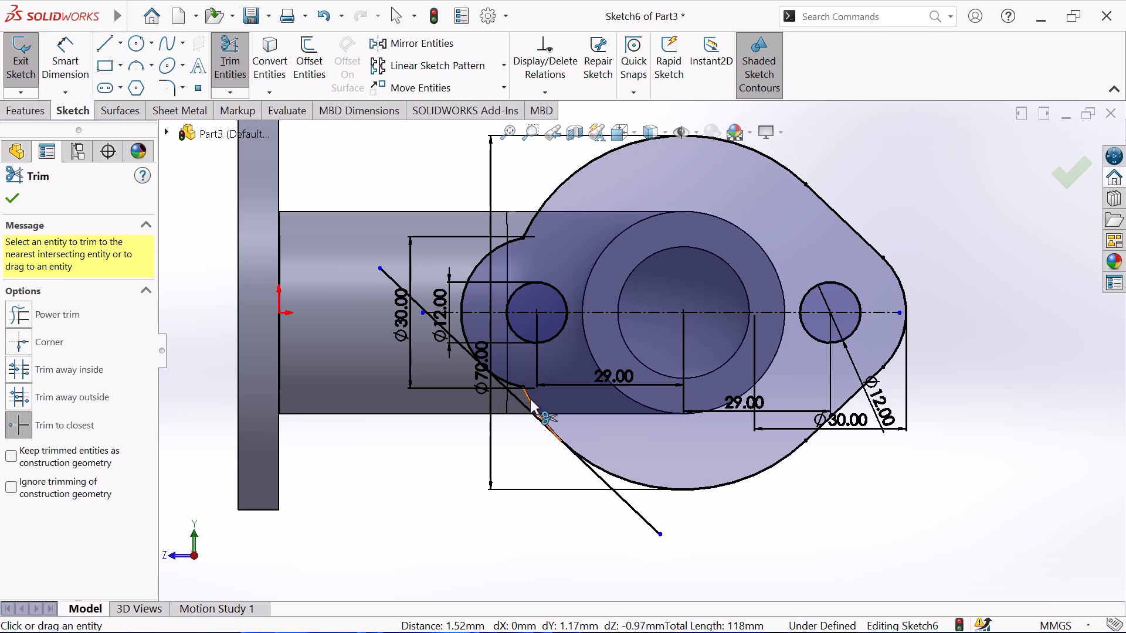
left_click(530, 400)
left_click(515, 384)
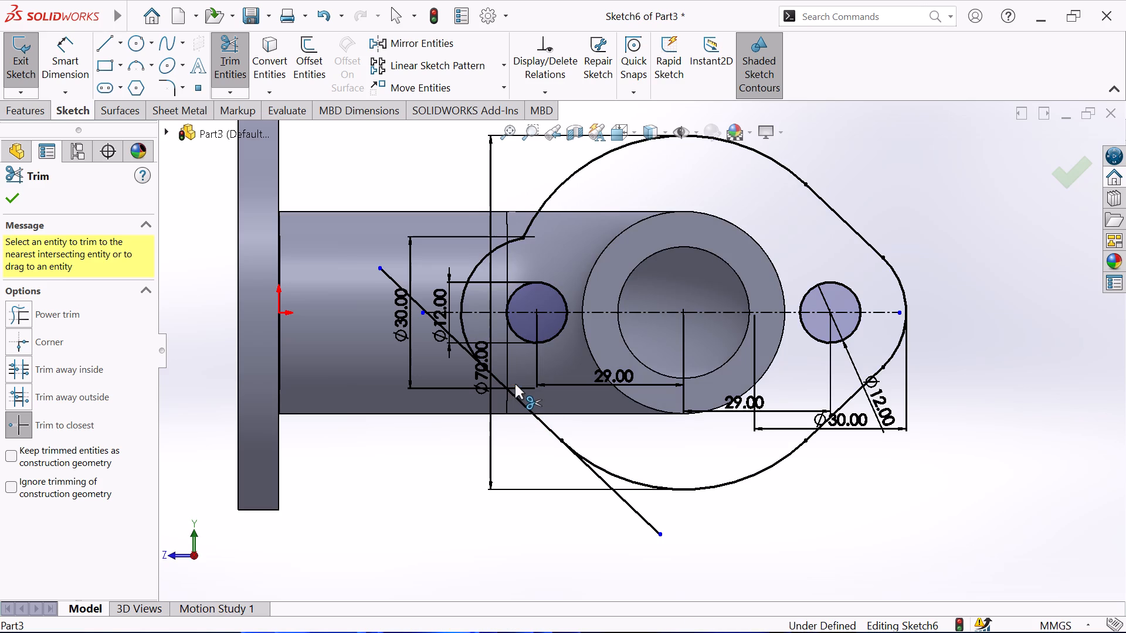
left_click(643, 520)
left_click(415, 303)
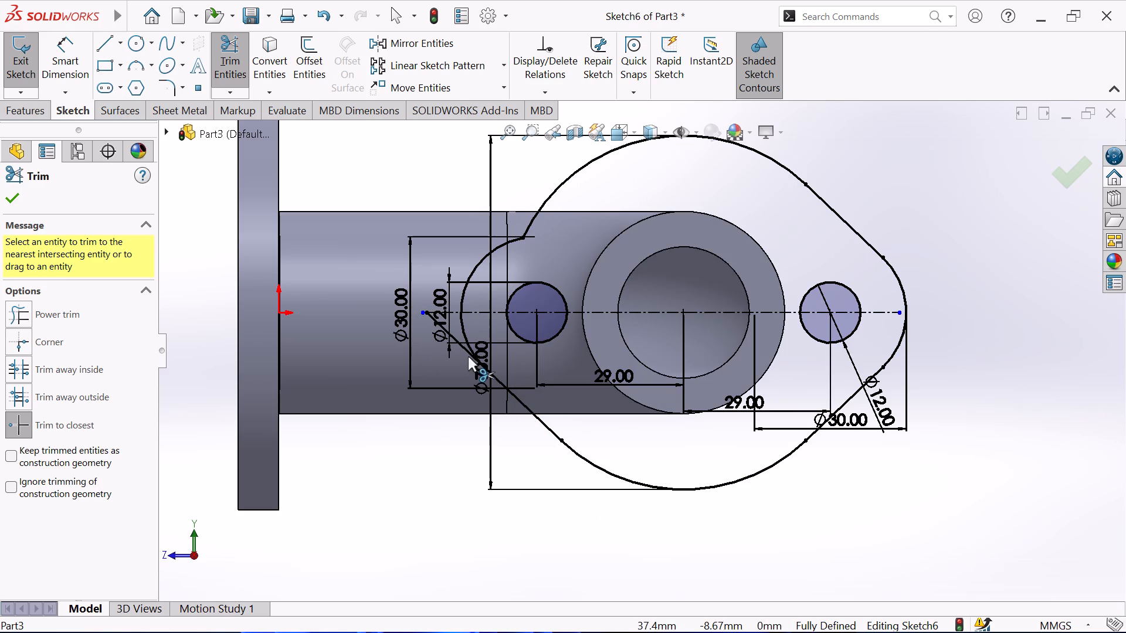
left_click(469, 351)
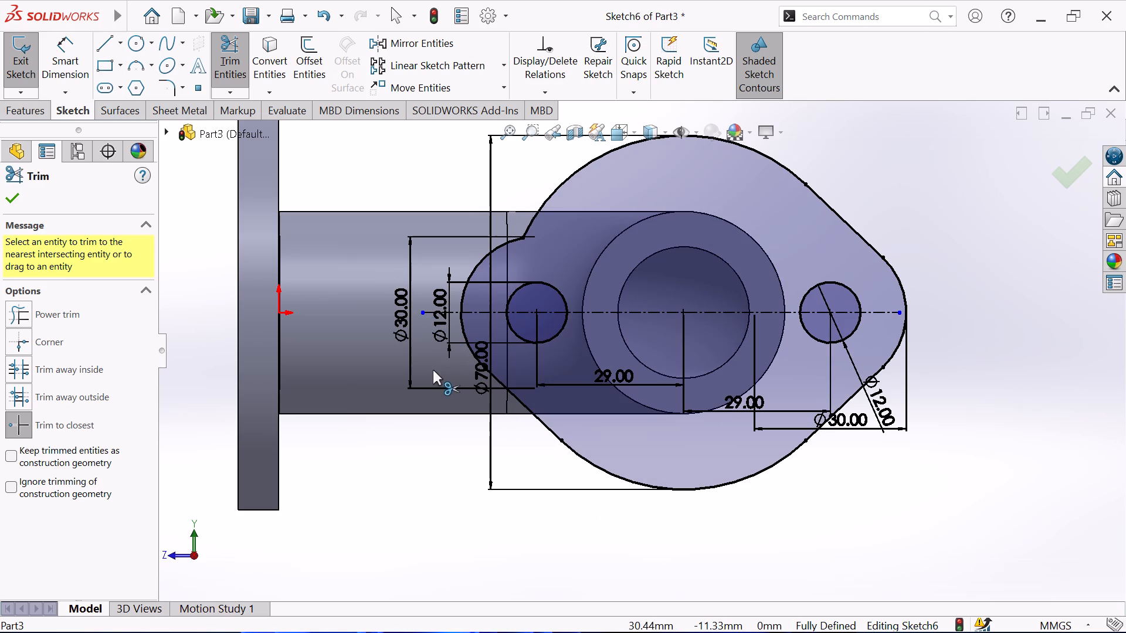
right_click(387, 472)
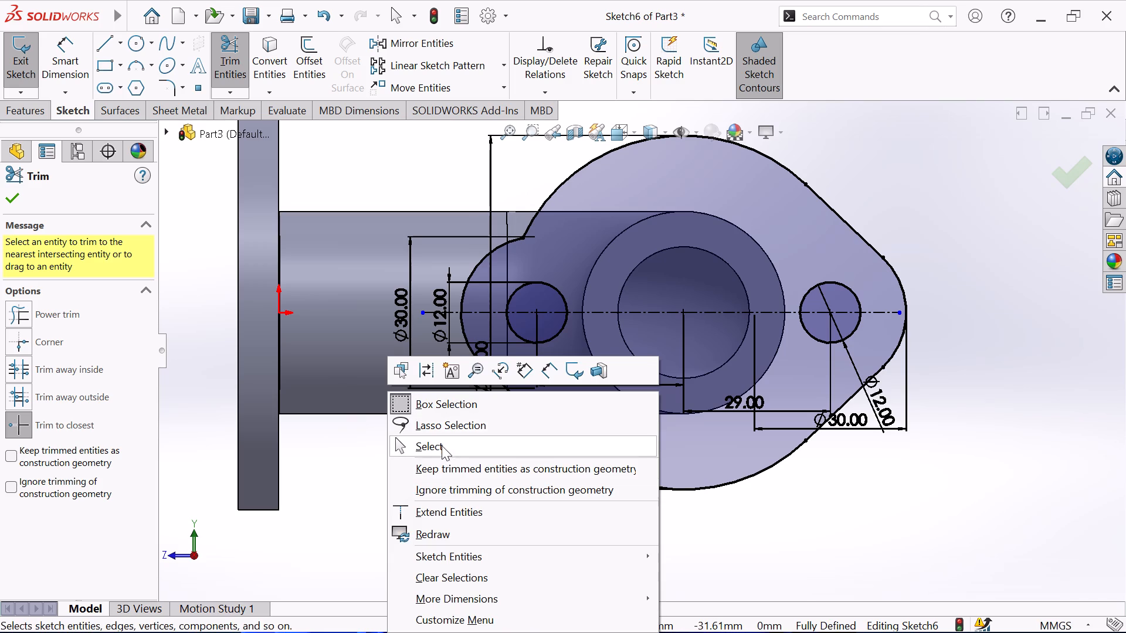
left_click(442, 450)
Sketch a sloping line about 78 mm long across the upper side of the lobe nearest the disc and the 70 mm arc.
left_click(107, 46)
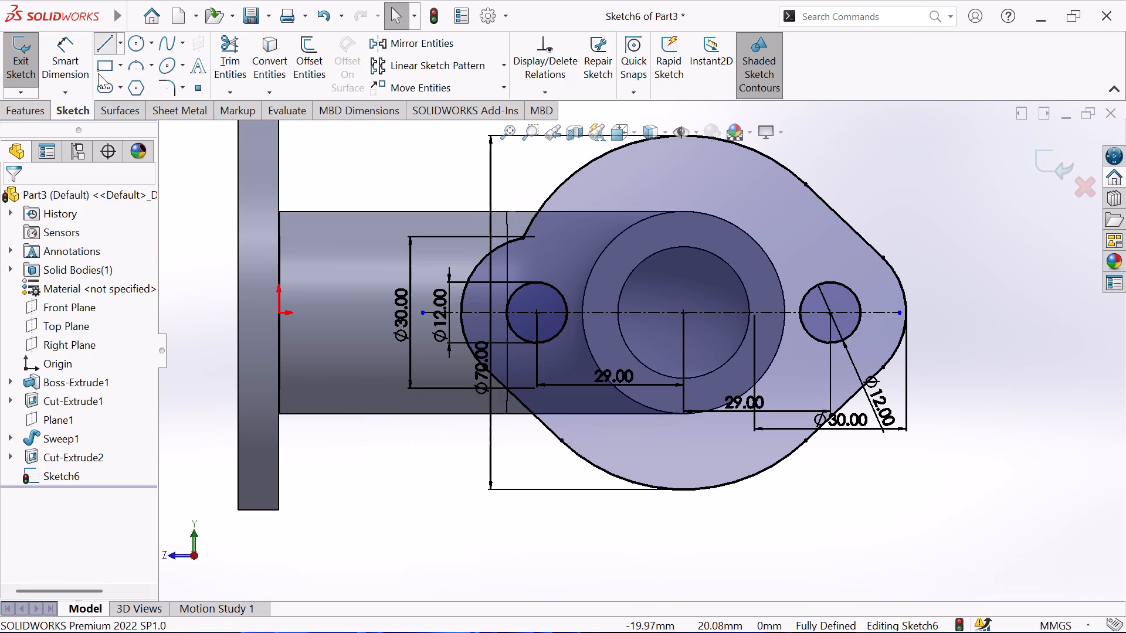
left_click(371, 355)
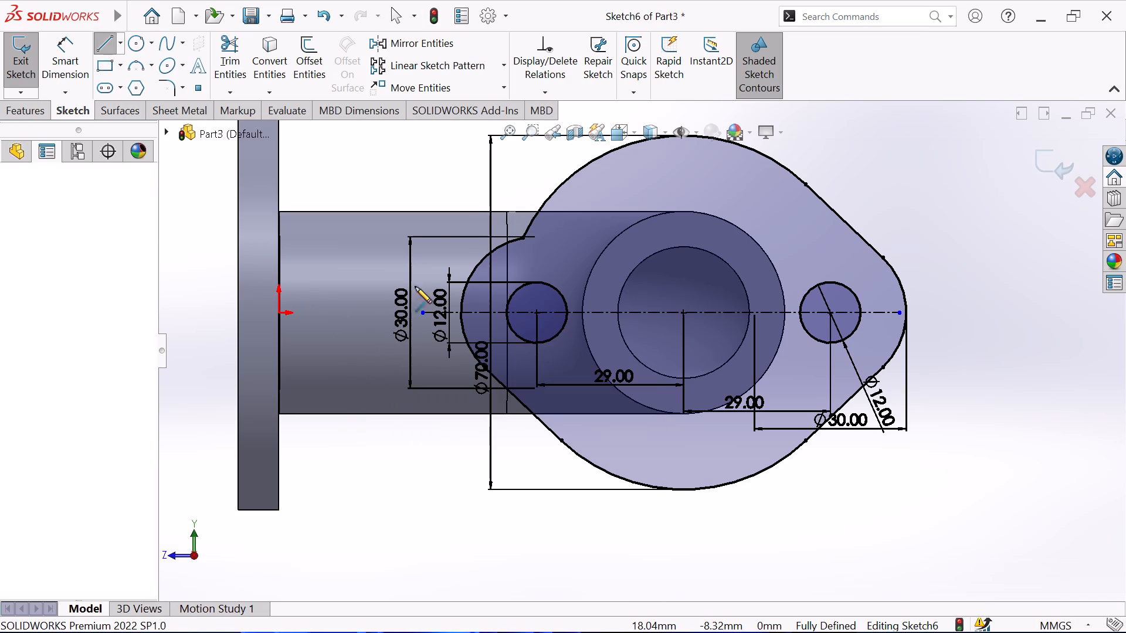
scroll(520, 183, "up", 2)
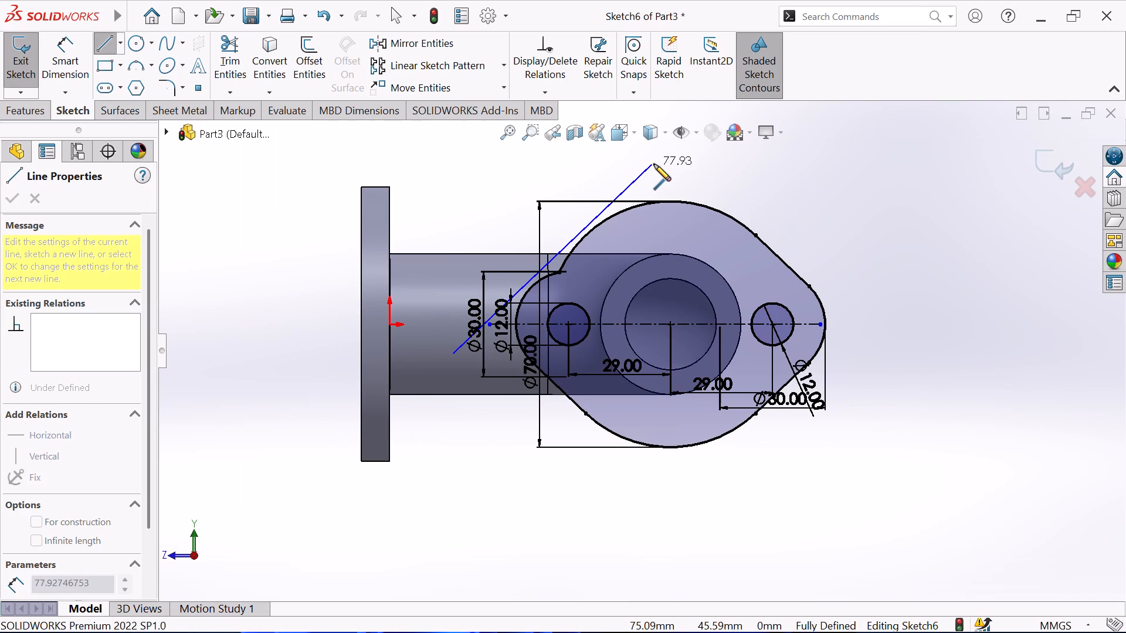
left_click(654, 164)
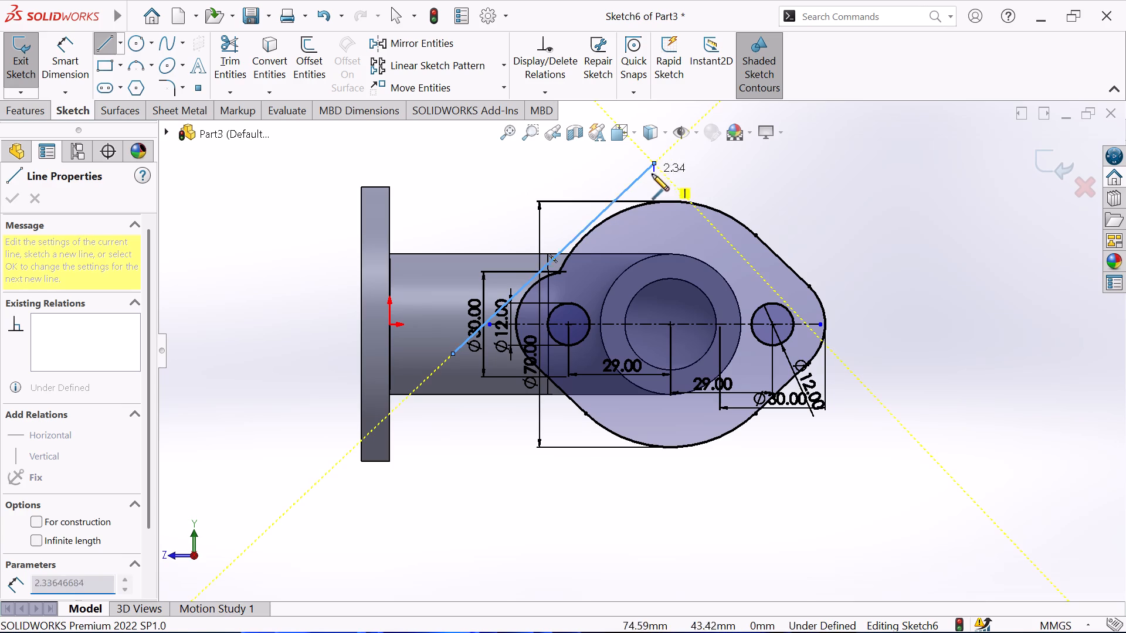
right_click(743, 183)
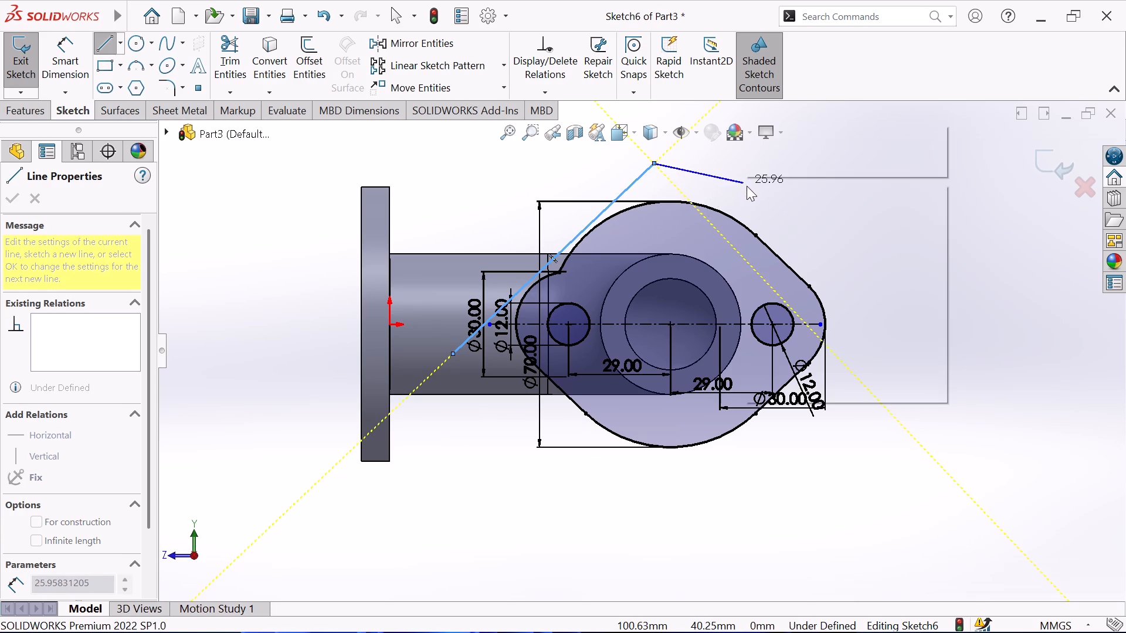
left_click(778, 192)
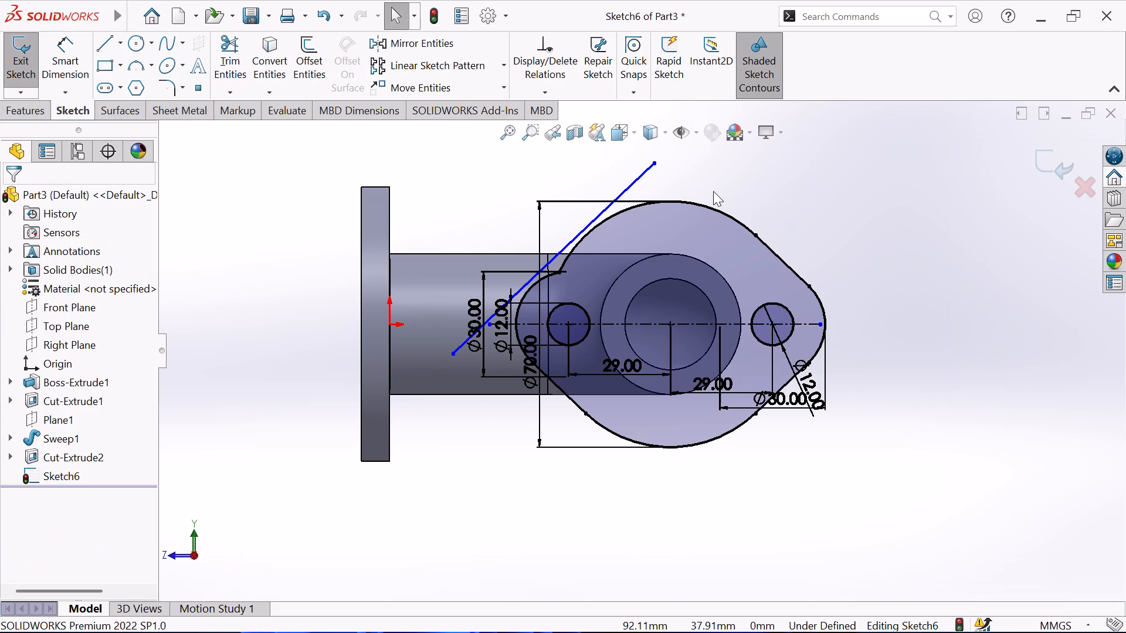
Make the upper sloping line tangent to both the 70 mm arc and the 30 mm lobe arc nearest the disc.
scroll(713, 191, "down", 1)
key("Escape")
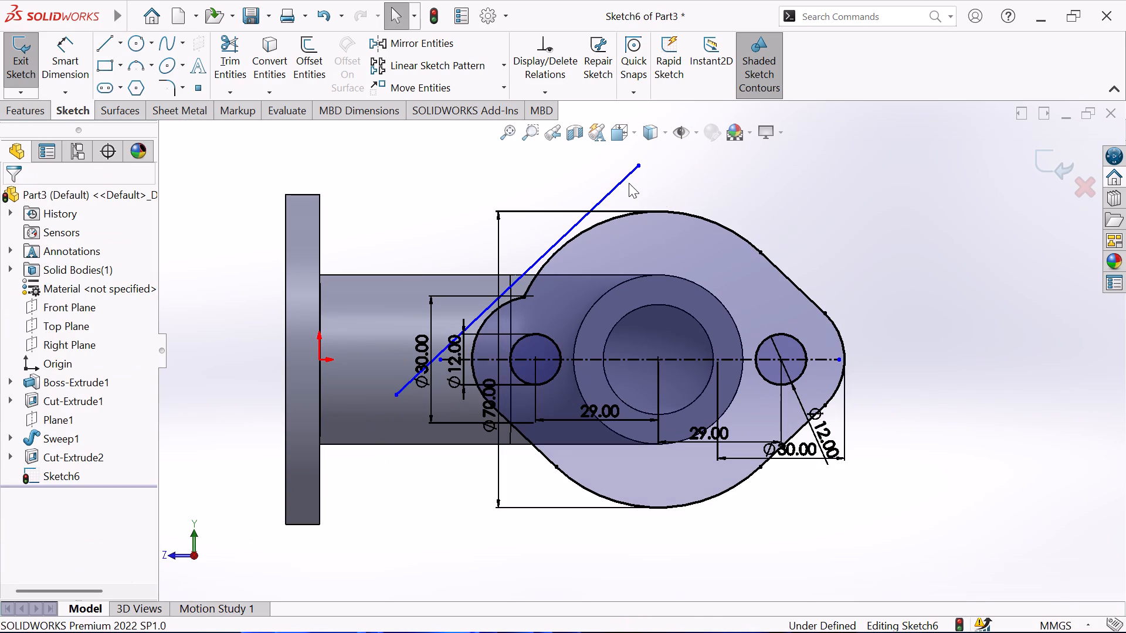
left_click(625, 181)
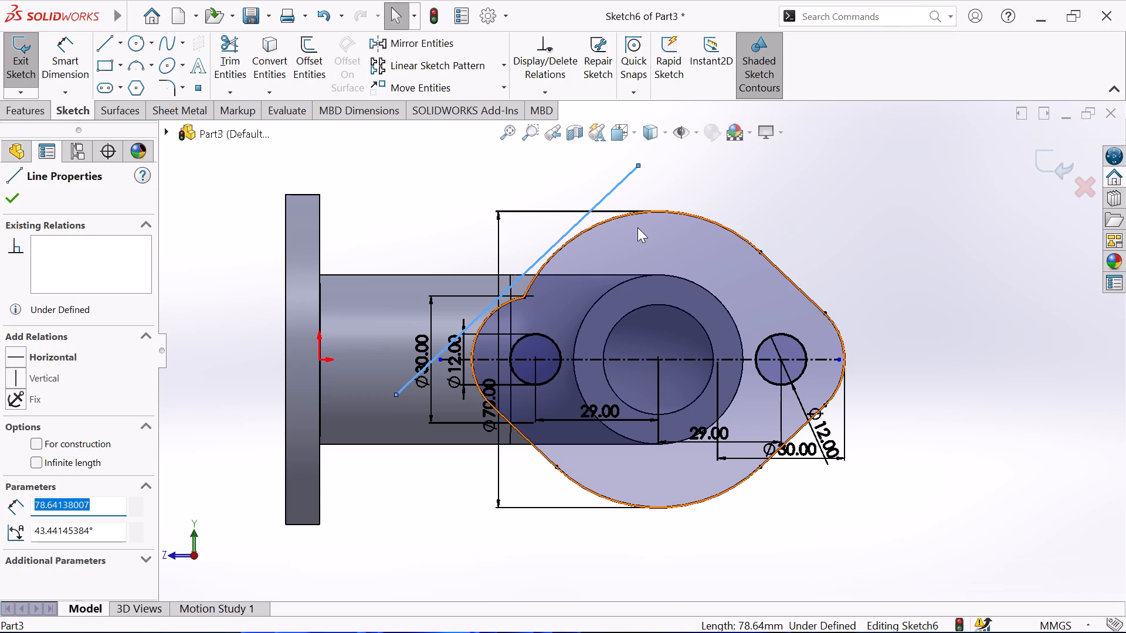
left_click(617, 219, "ctrl")
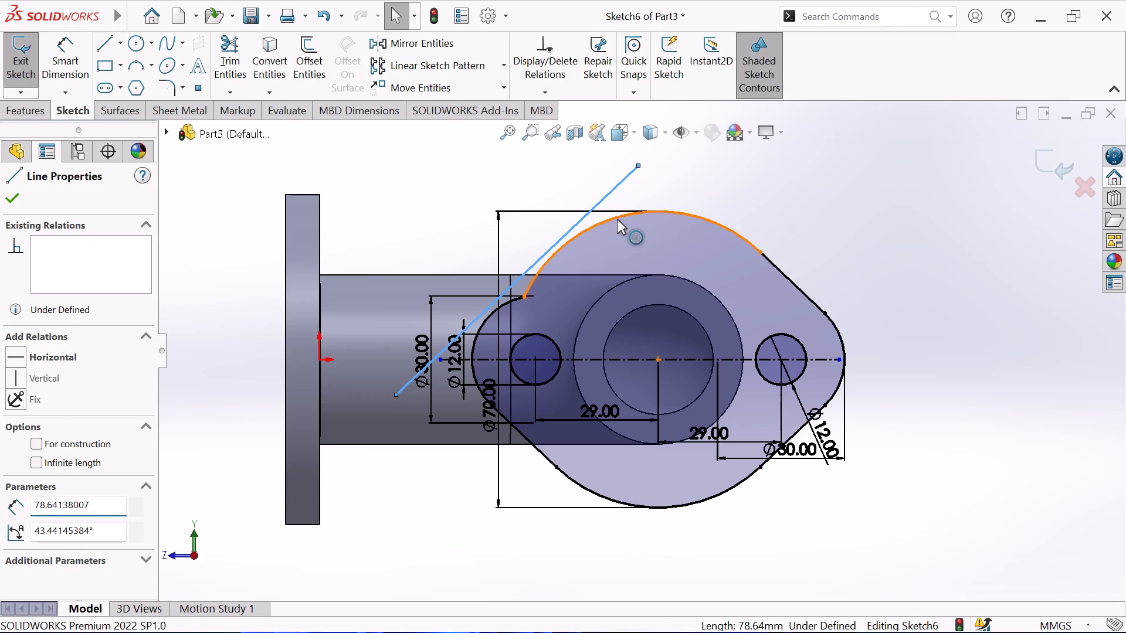
left_click(655, 161)
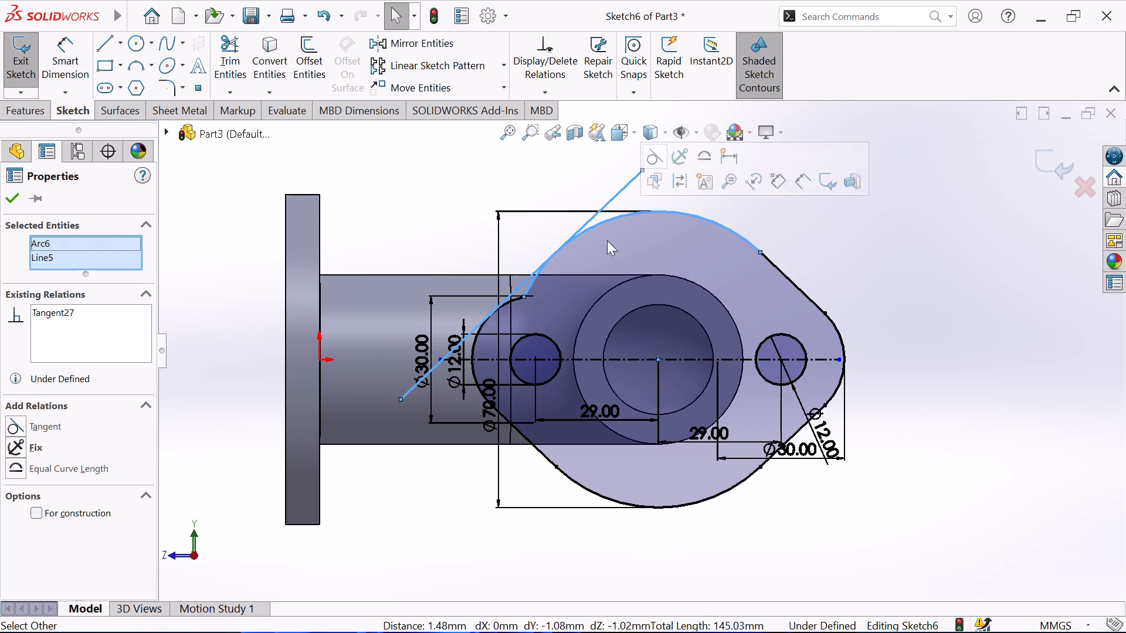
scroll(498, 306, "down", 4)
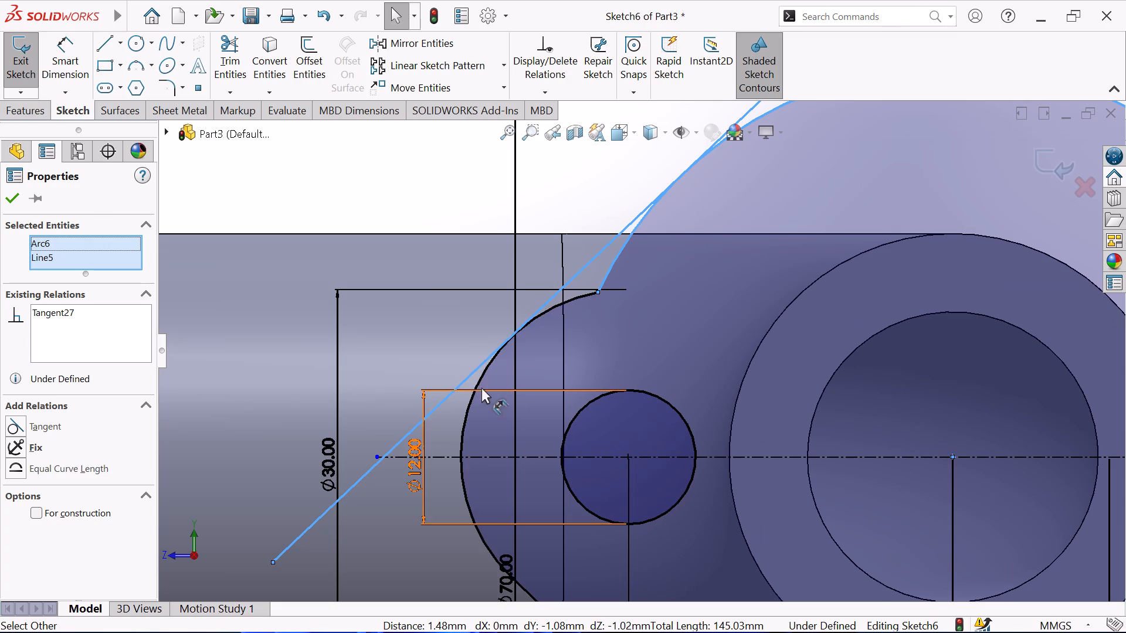
left_click(464, 412)
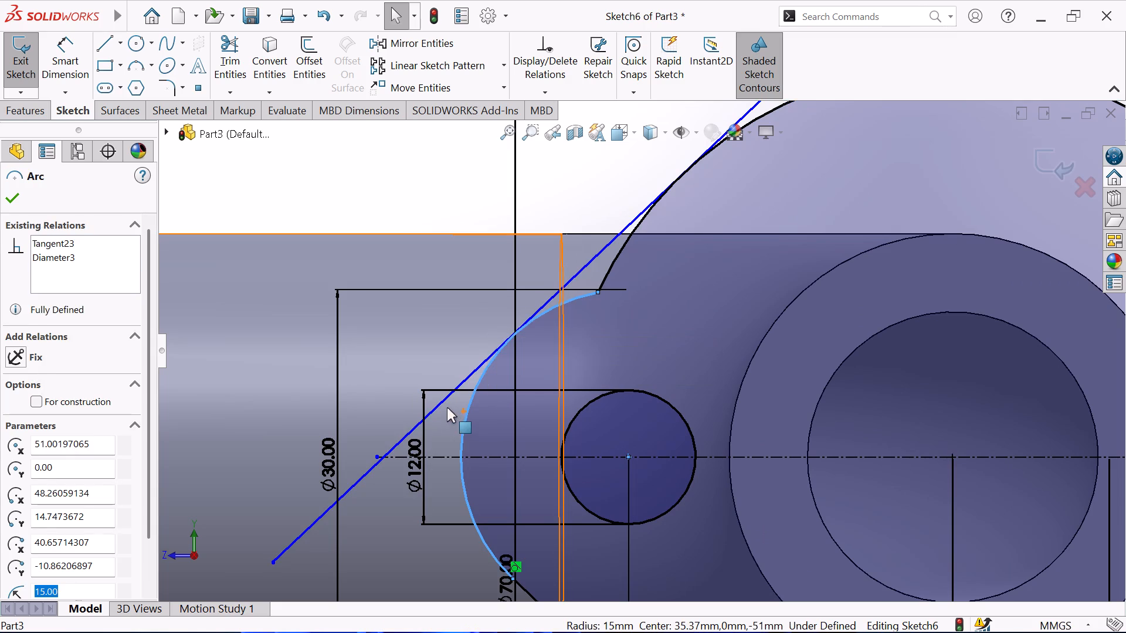
left_click(443, 400, "ctrl")
left_click(484, 336)
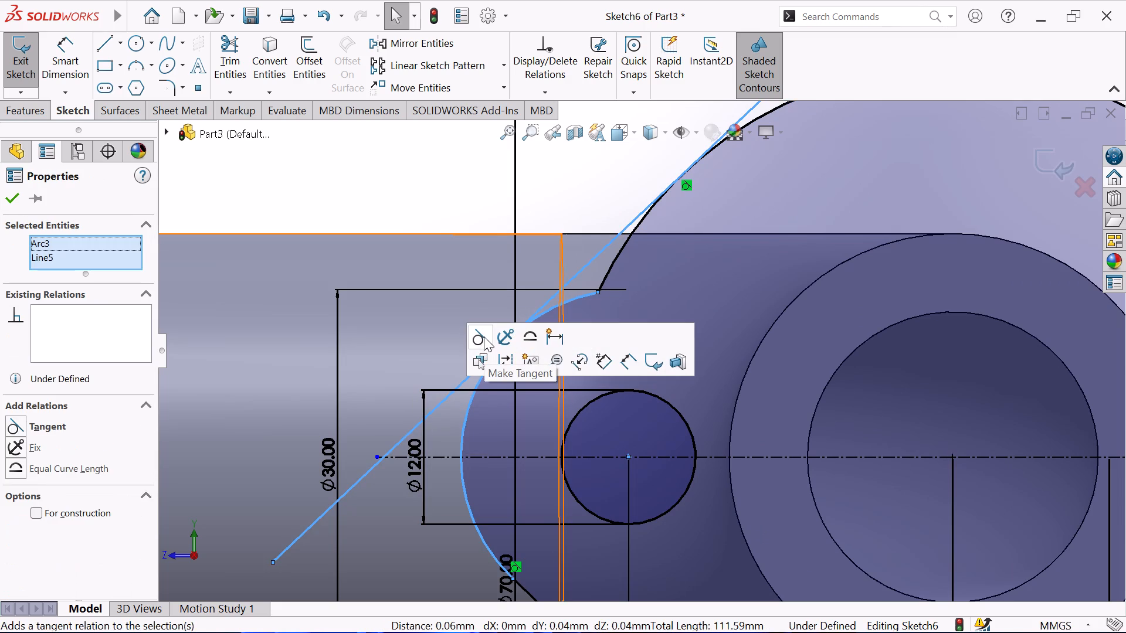
left_click(11, 198)
Trim both overhanging ends of the upper tangent line and the arc pieces inside the outline at the lobe nearest the disc.
scroll(571, 345, "up", 4)
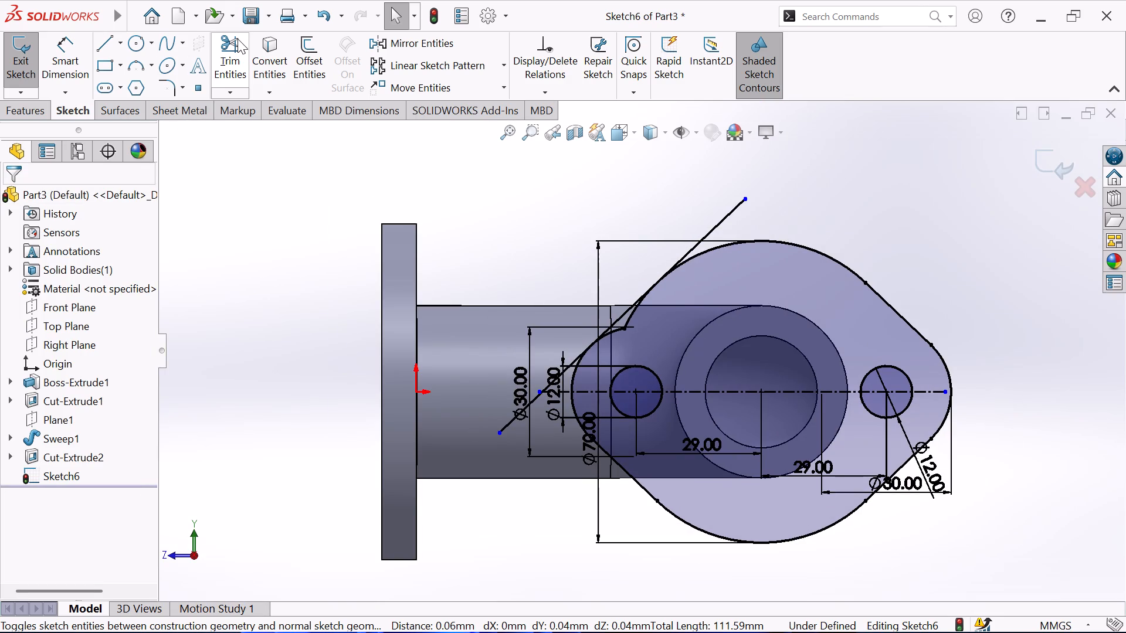
left_click(238, 39)
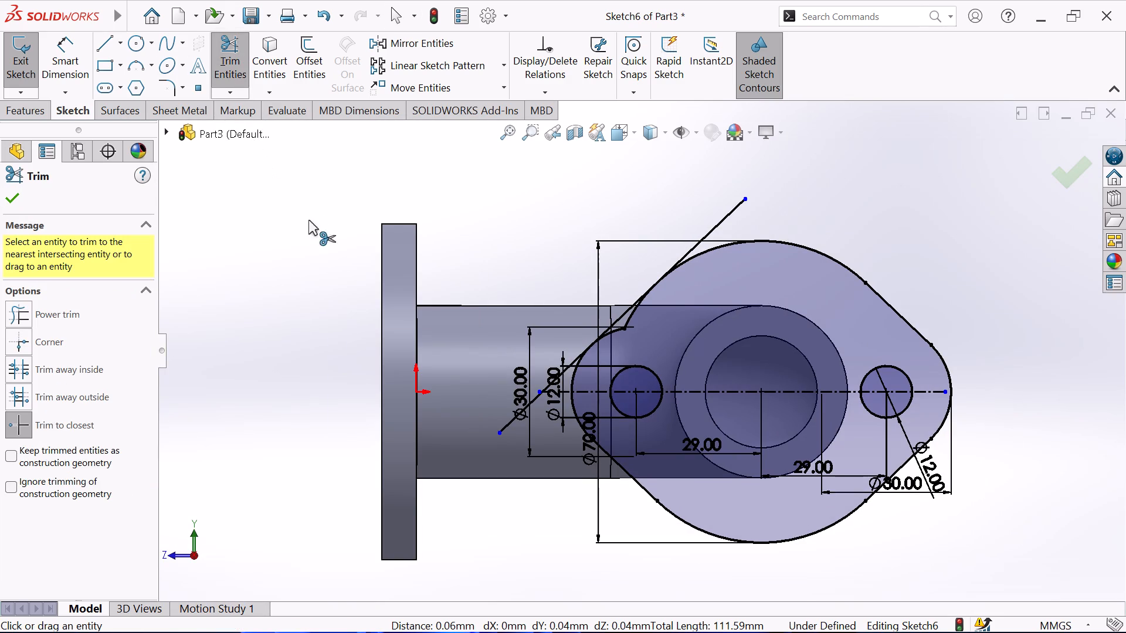
left_click(720, 221)
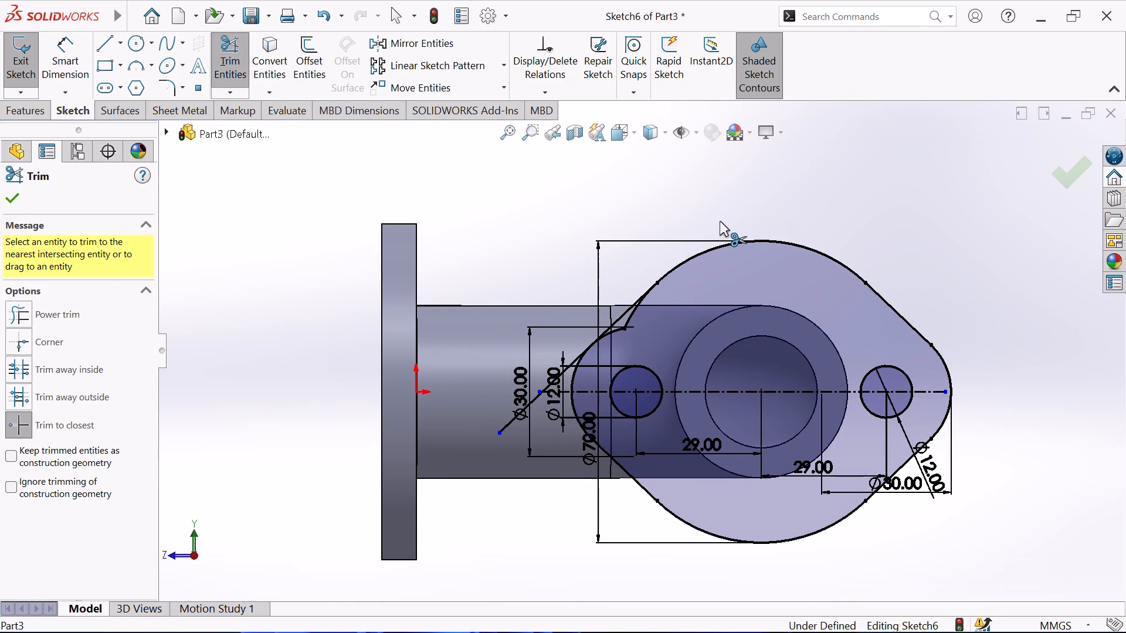
left_click(514, 421)
scroll(609, 374, "down", 2)
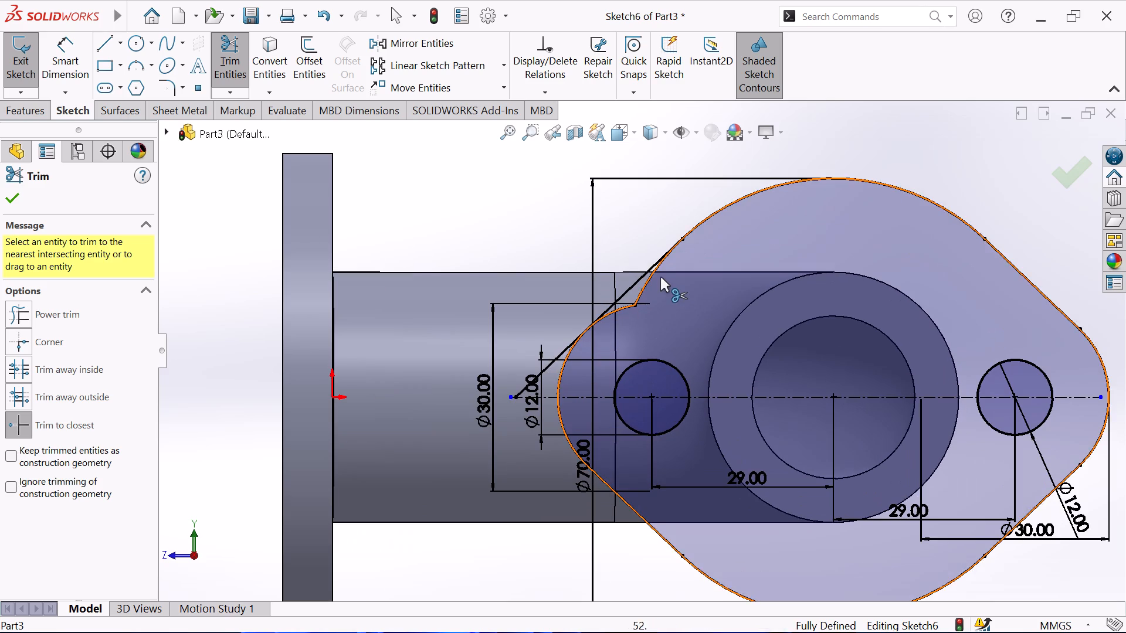
left_click(654, 273)
left_click(623, 307)
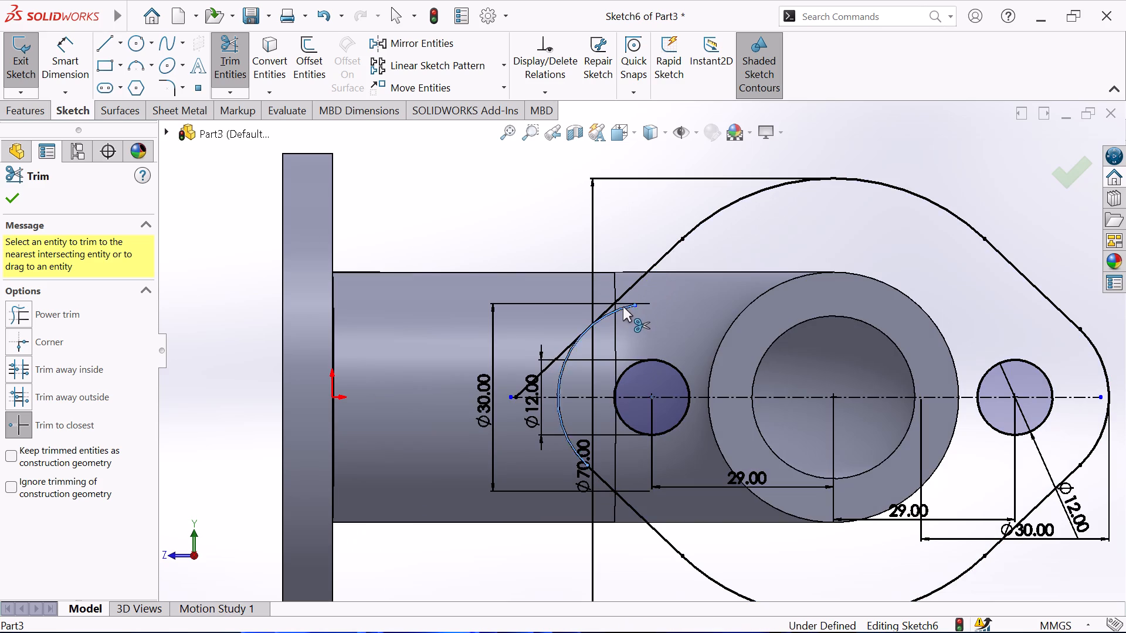
left_click(550, 364)
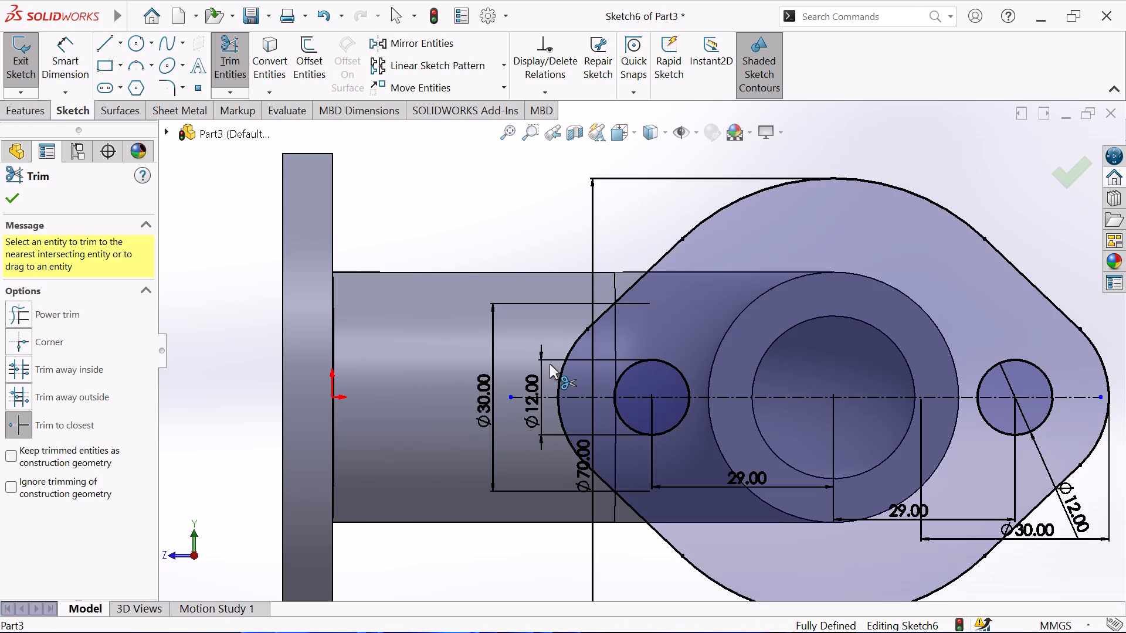
scroll(619, 401, "up", 3)
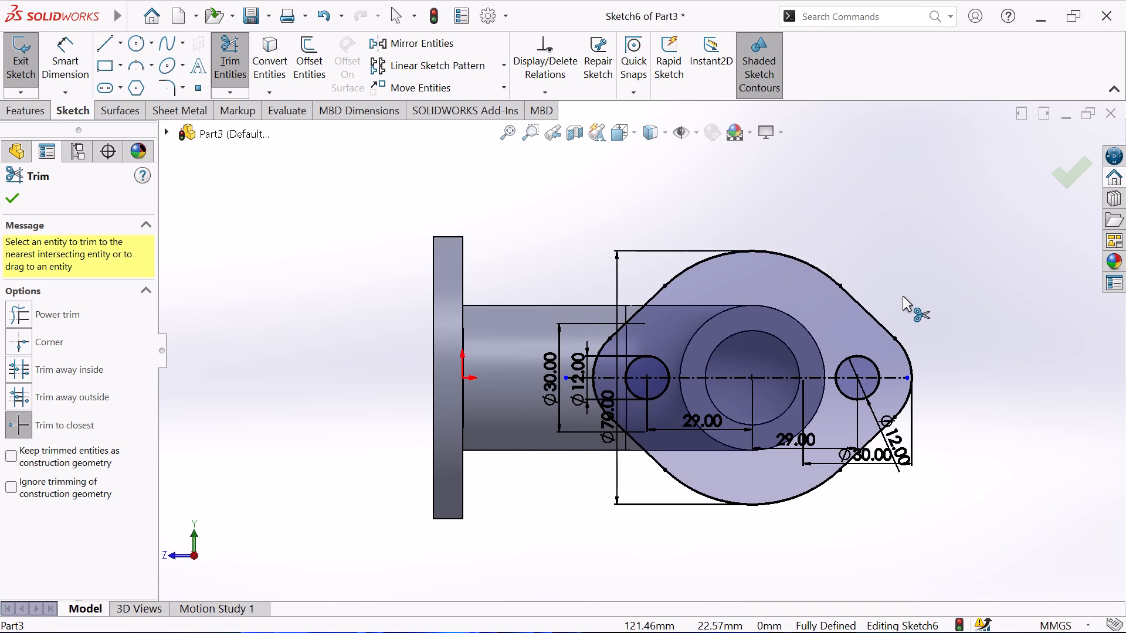
right_click(903, 296)
left_click(906, 352)
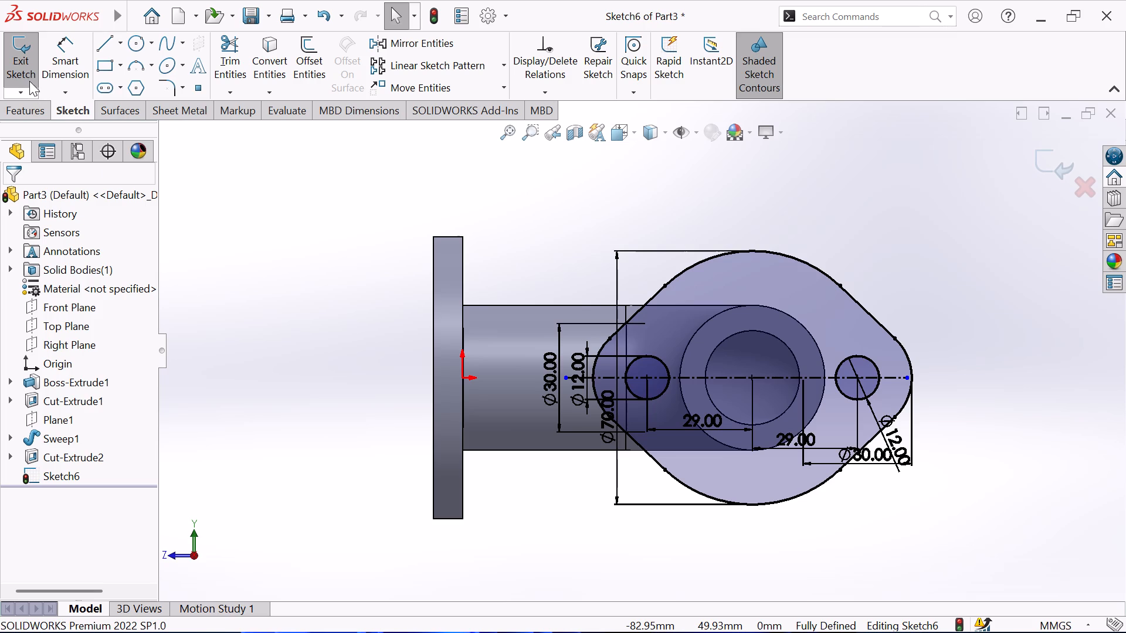
Close the flange sketch and extrude the two-hole profile 11 mm, blind, merged with the pipe.
left_click(15, 55)
left_click(19, 108)
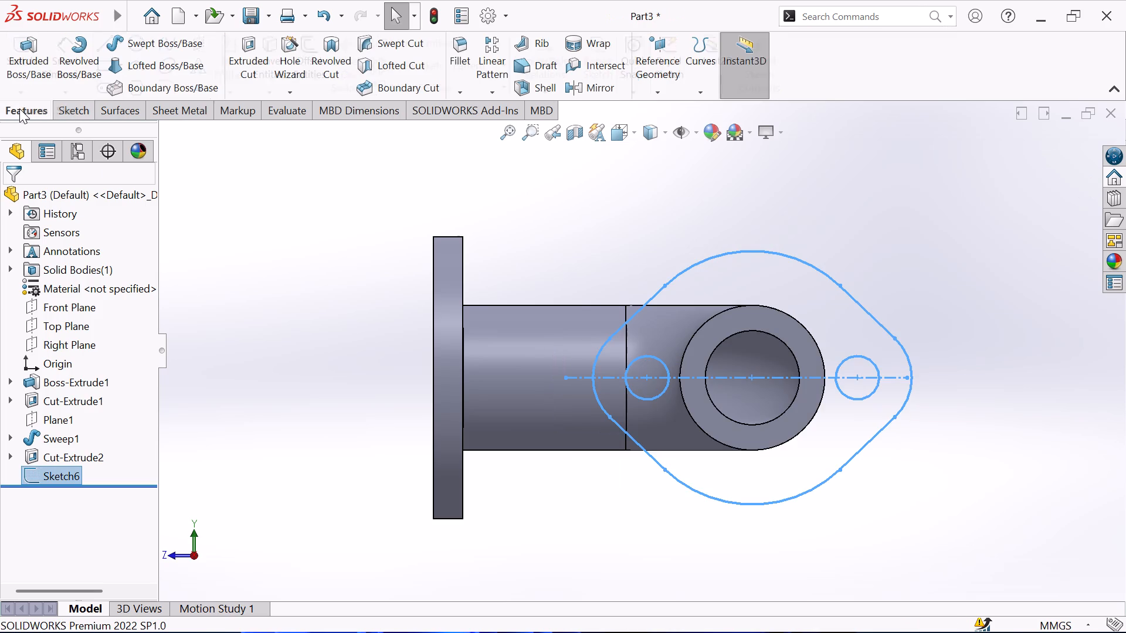
left_click(23, 52)
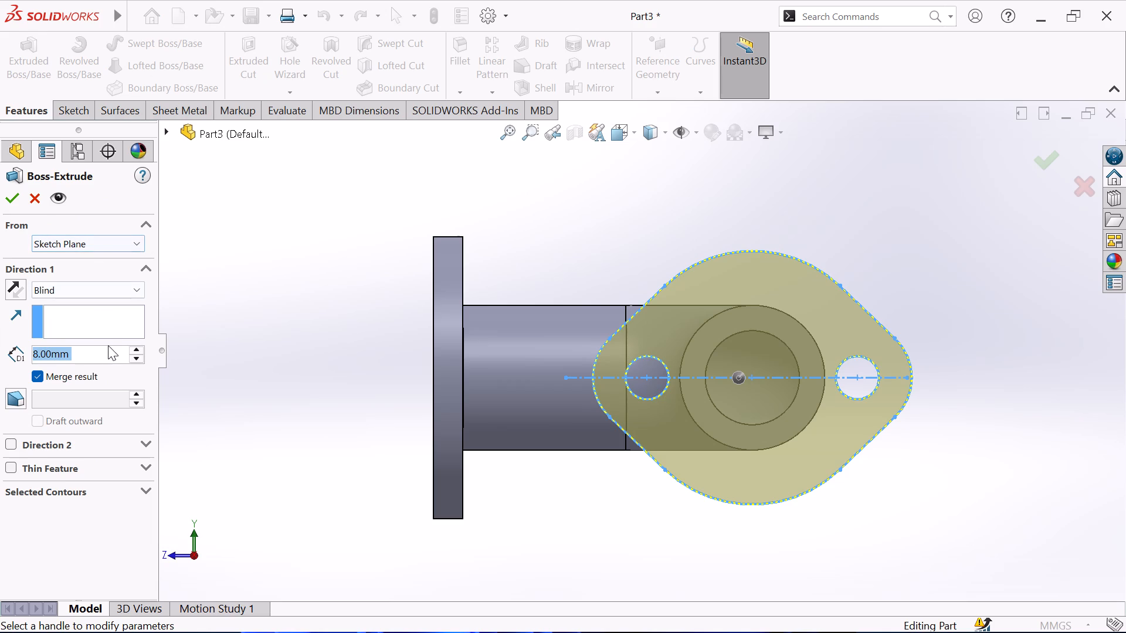
type("11")
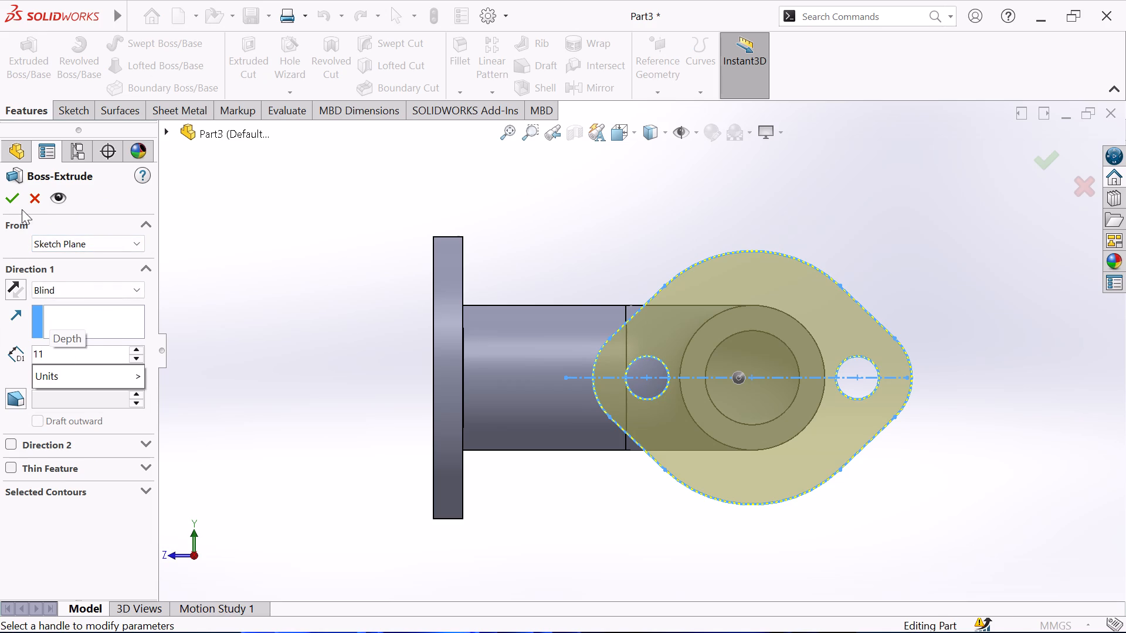
left_click(9, 192)
left_click(9, 192)
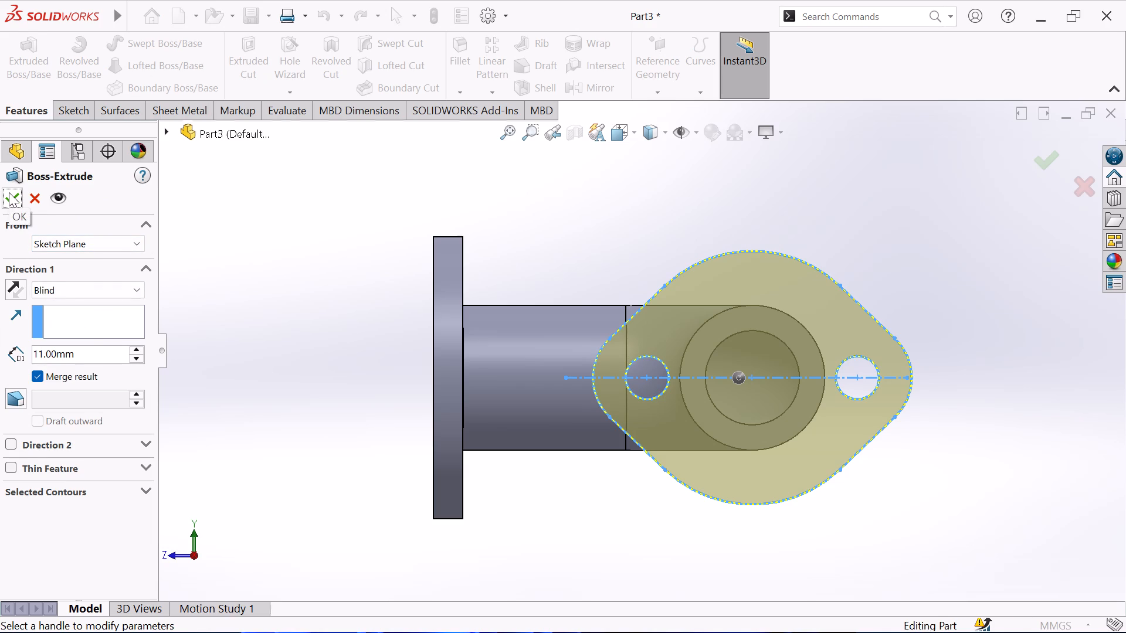
middle_click_drag(328, 321, 401, 408)
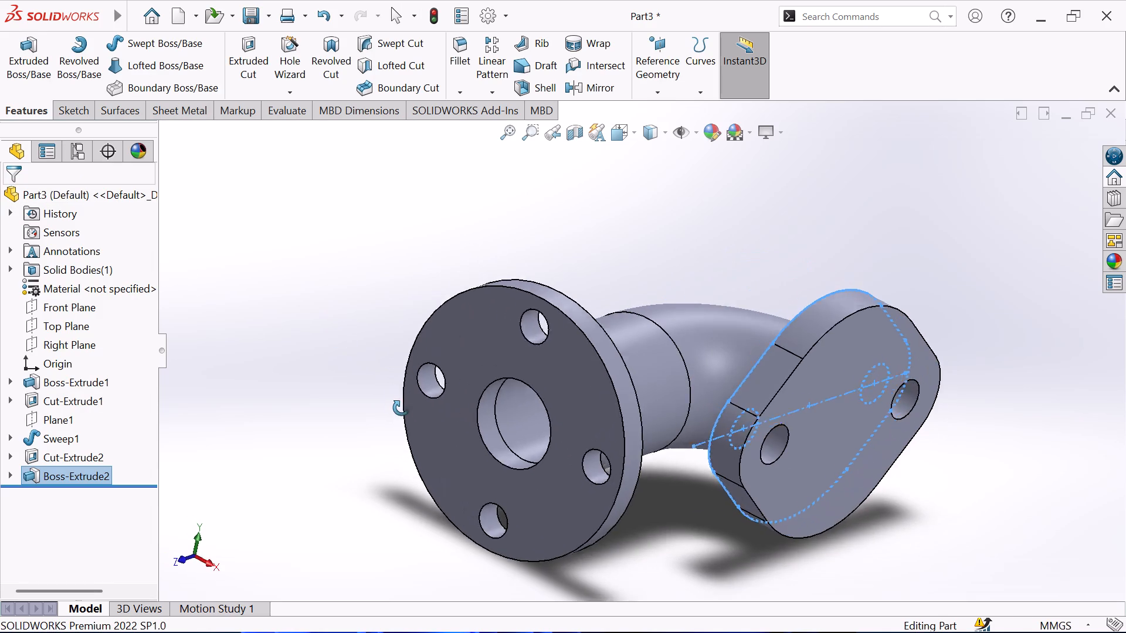
middle_click_drag(401, 408, 402, 411)
key("Escape")
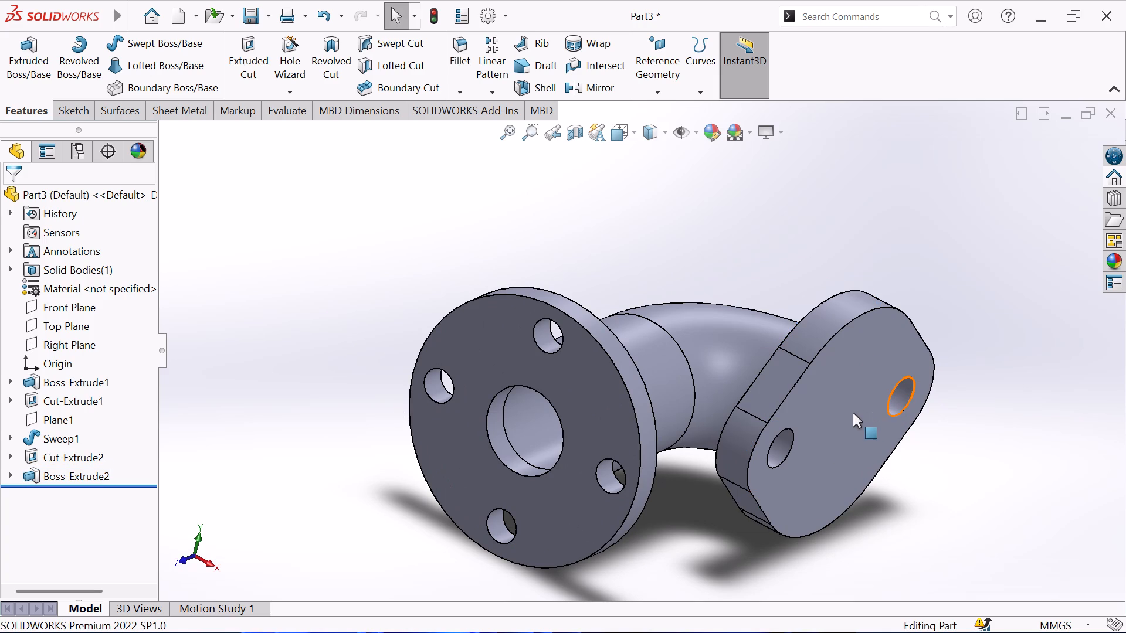
On the two-hole flange's outer face, sketch a circle about 35 mm in diameter centred on the flange's large arcs.
left_click(853, 413)
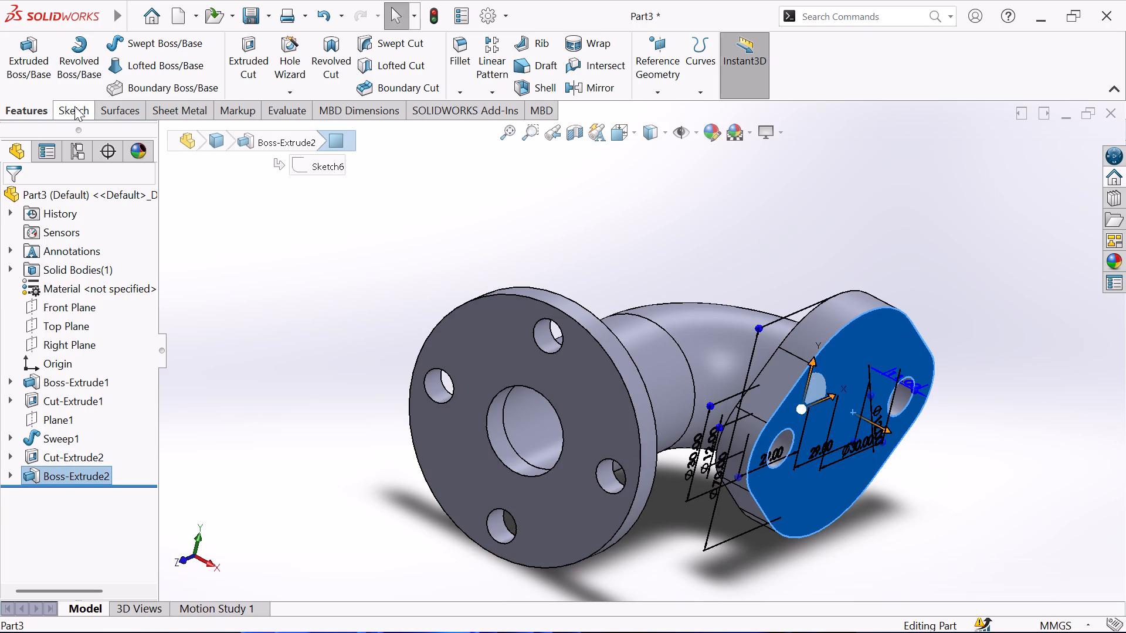
left_click(74, 106)
left_click(31, 56)
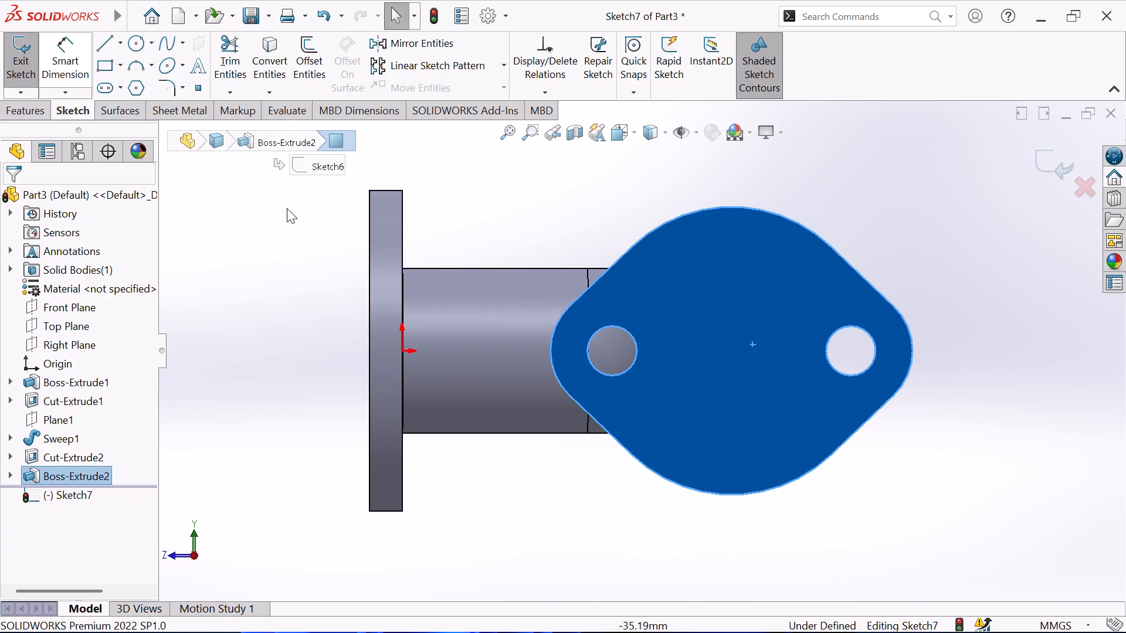
left_click(526, 201)
left_click(134, 44)
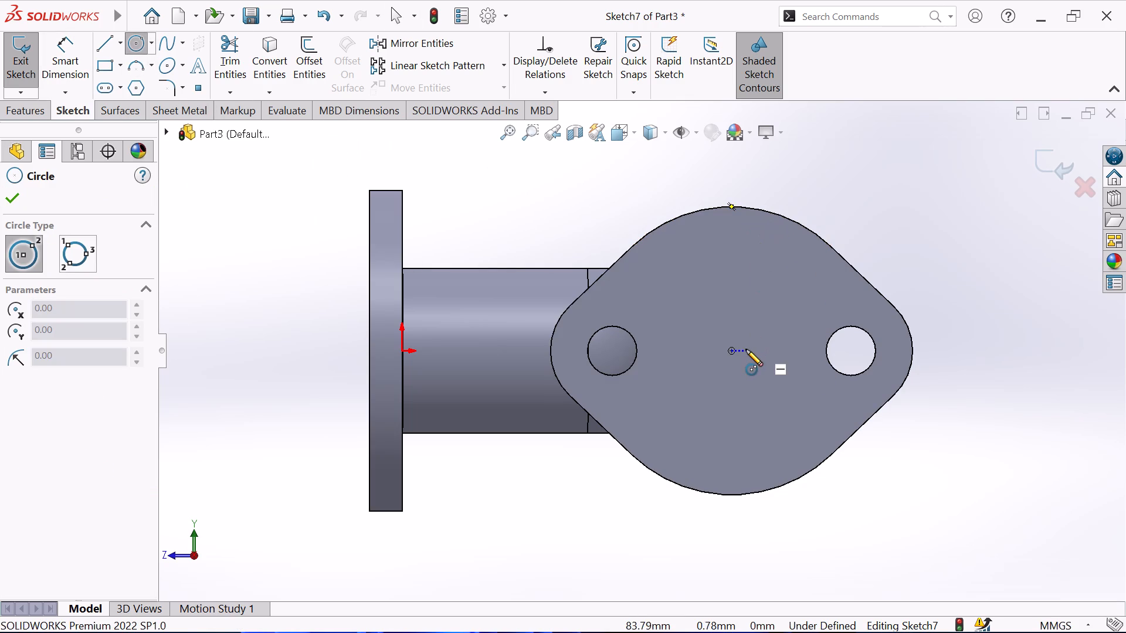
left_click(732, 352)
left_click(762, 287)
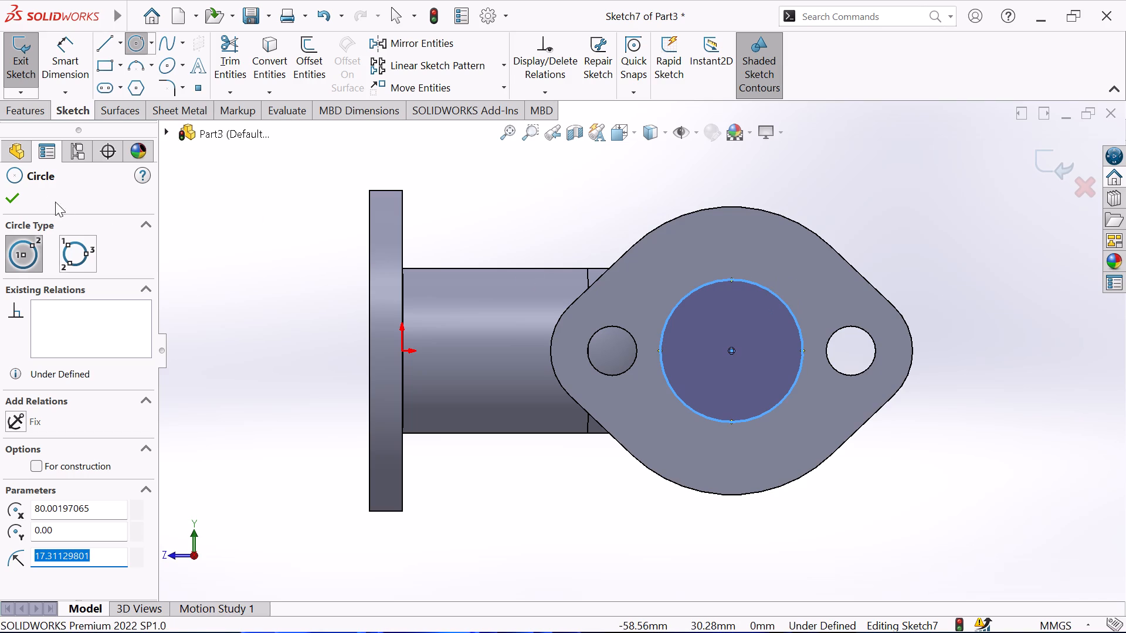
left_click(11, 193)
Dimension the central circle's diameter as 26 mm.
left_click(50, 43)
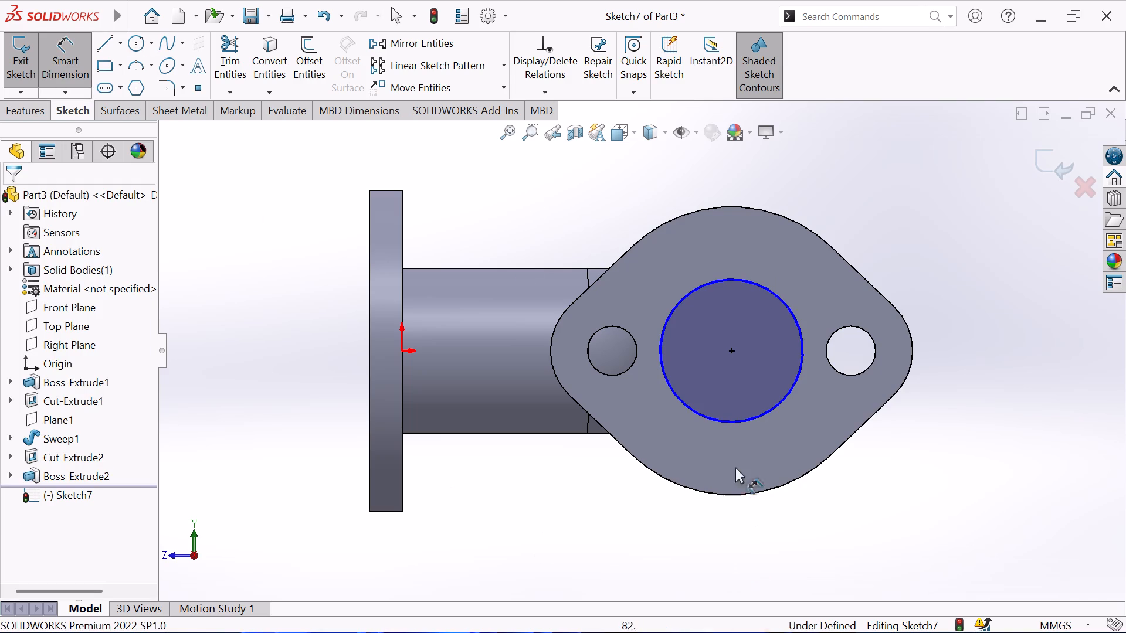
left_click(727, 419)
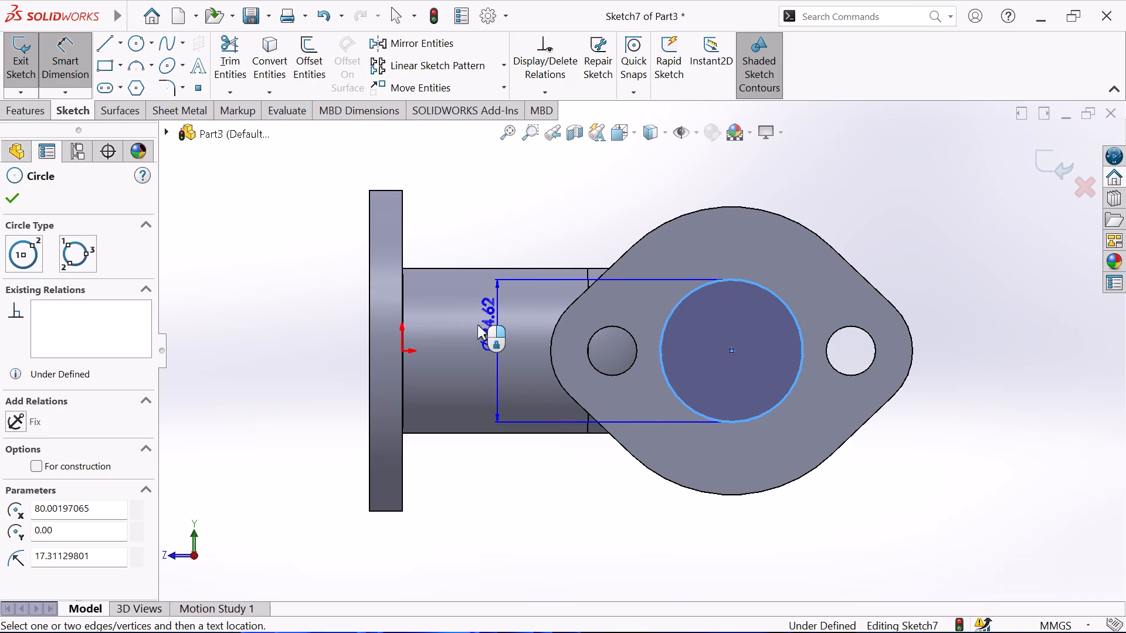
left_click(477, 325)
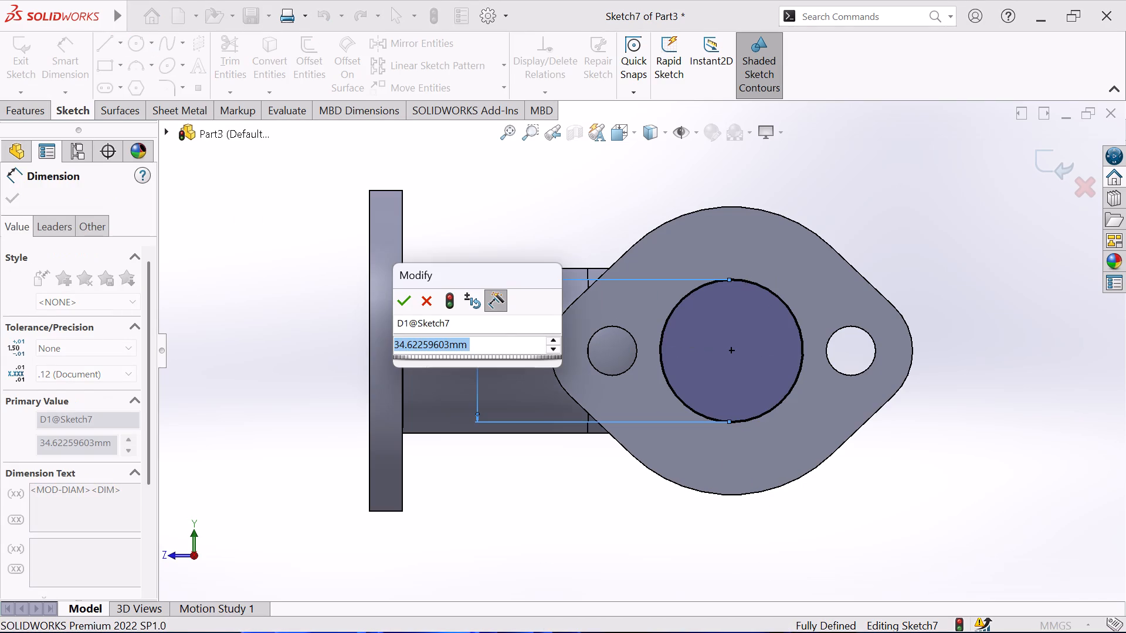
key("2")
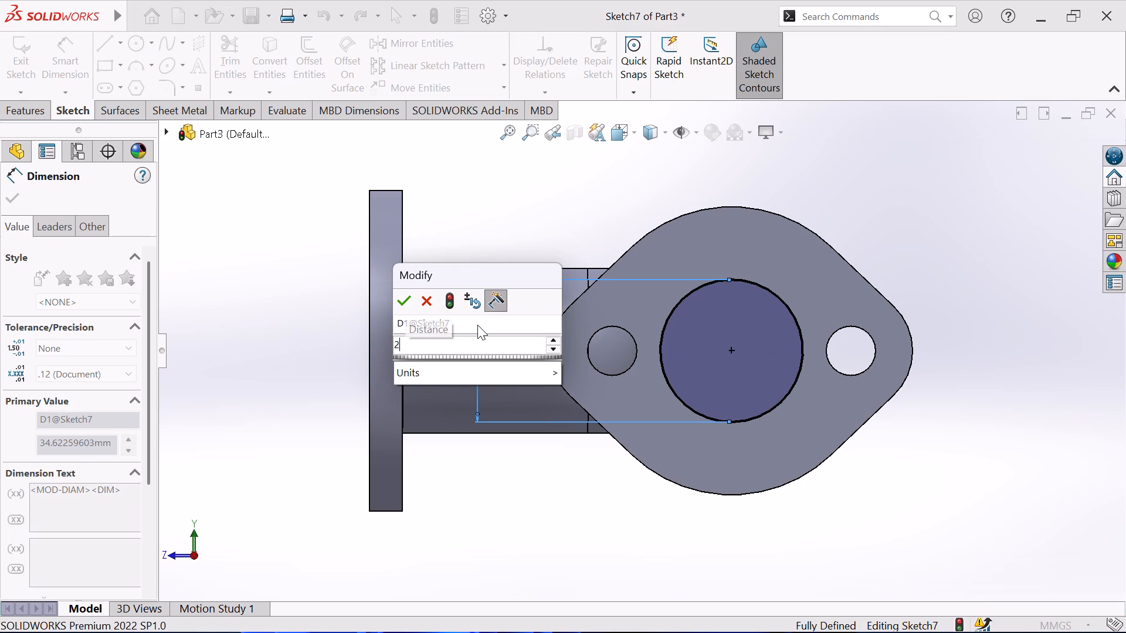
key("6")
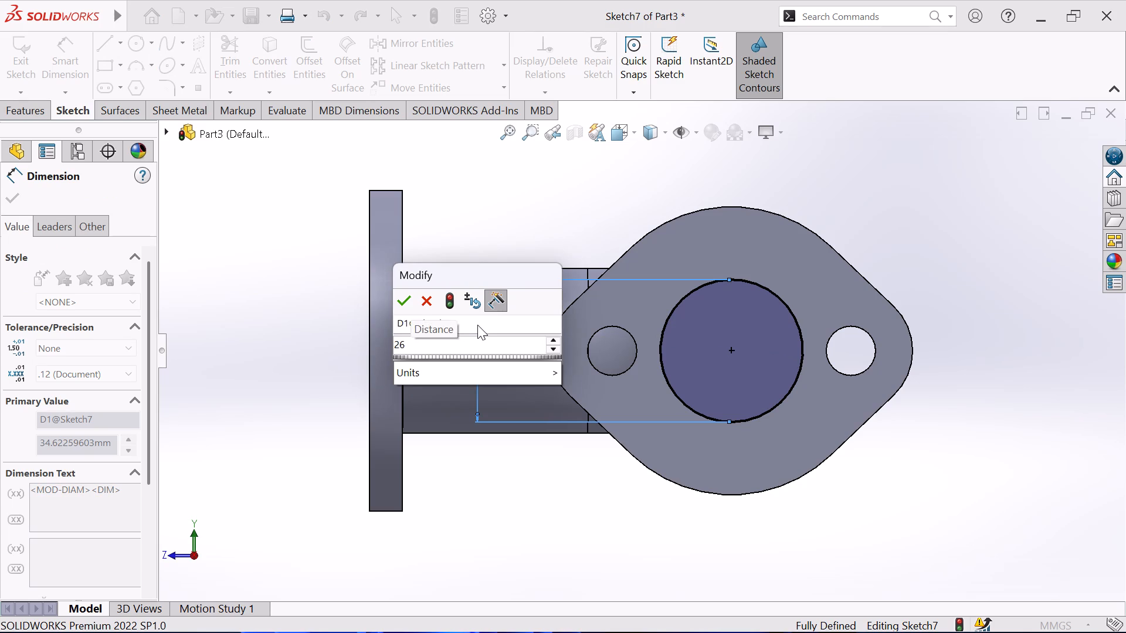
key("Return")
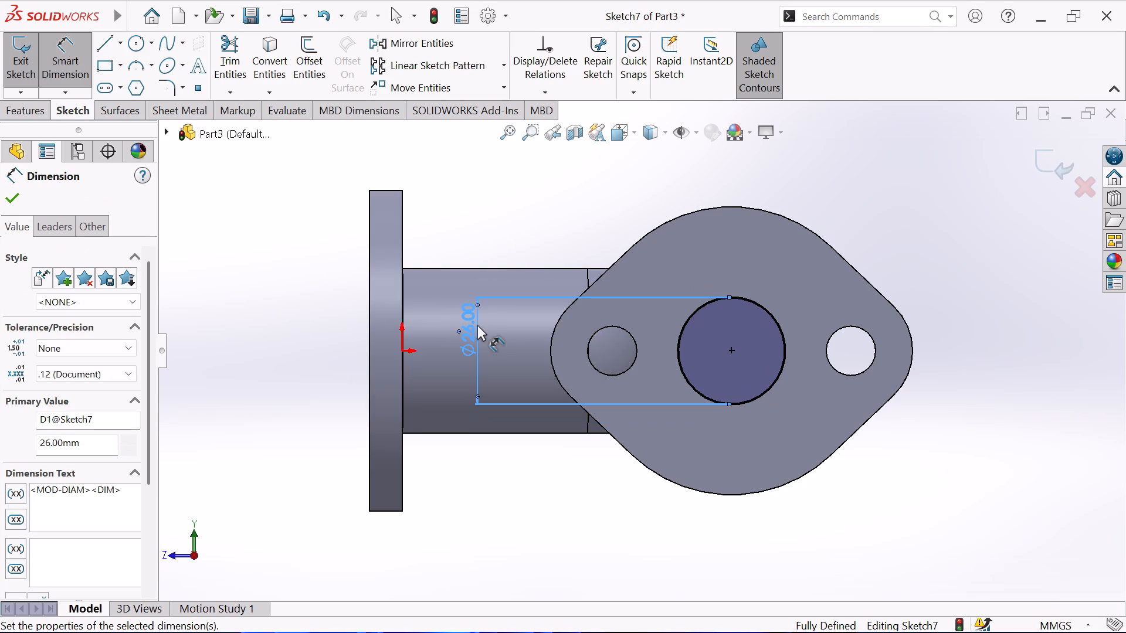
left_click(15, 200)
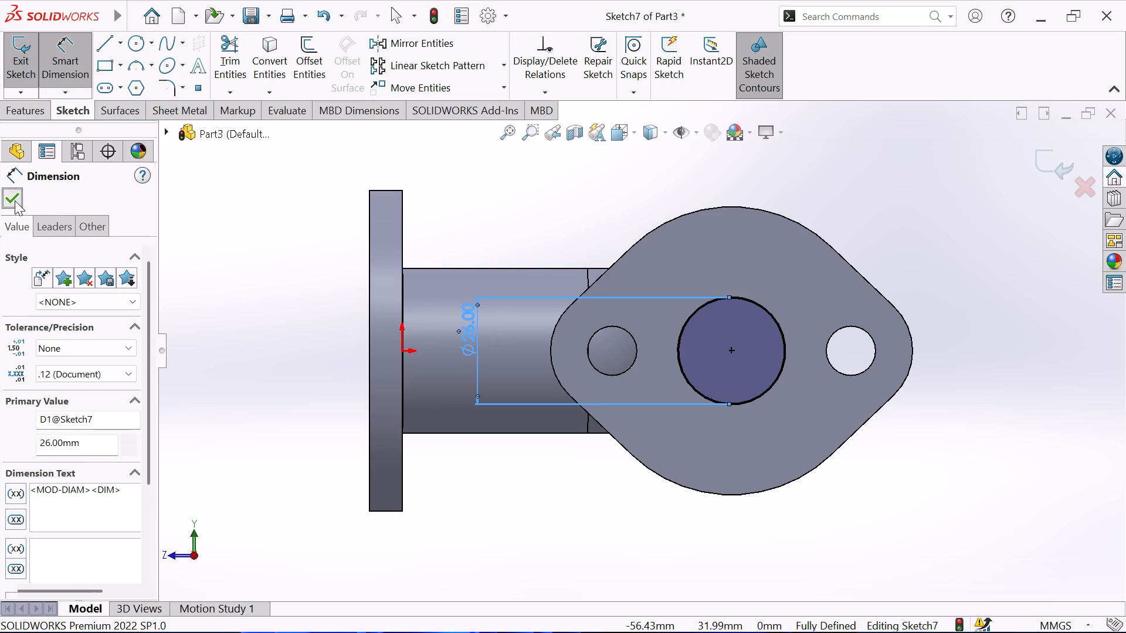
Close the circle sketch and cut it 11 mm deep, blind, through the two-hole flange to form the central bore.
left_click(16, 50)
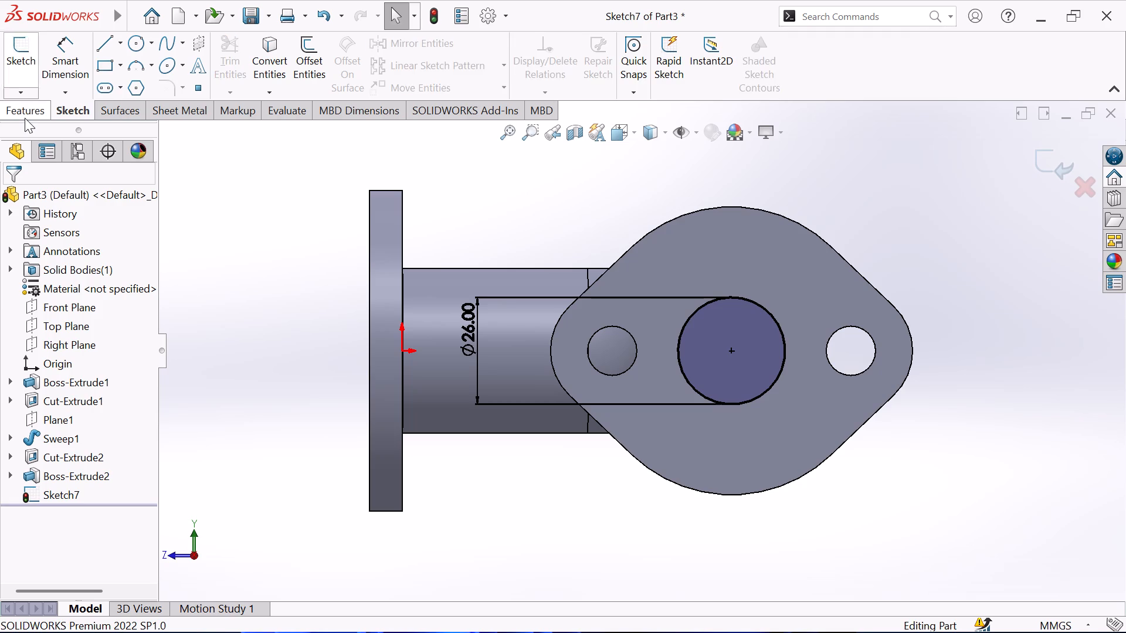
left_click(25, 118)
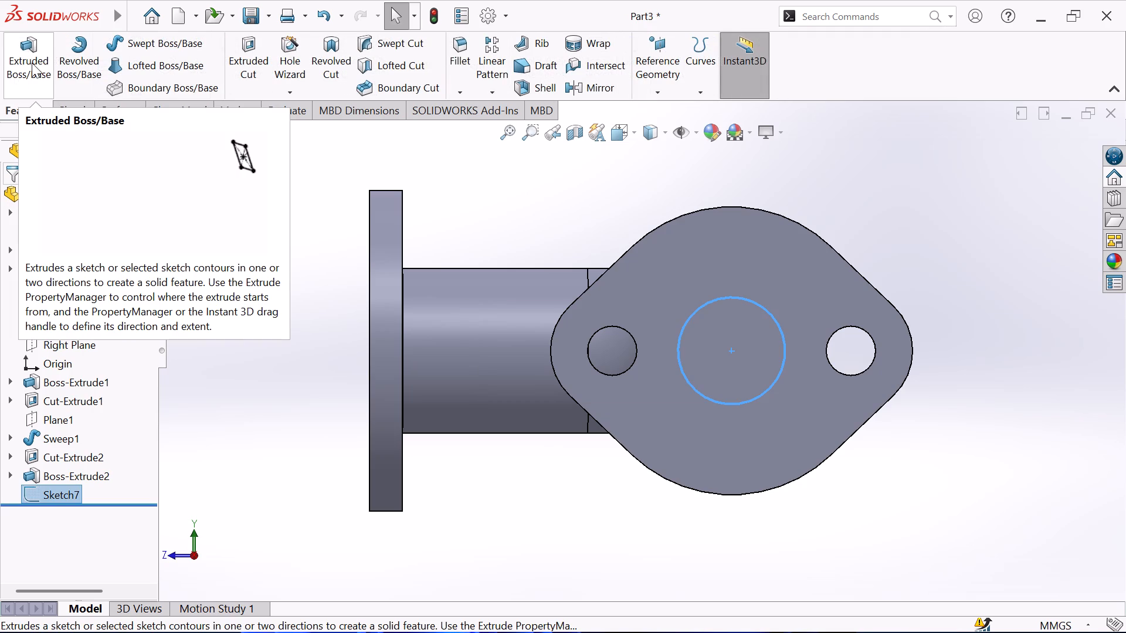
left_click(260, 55)
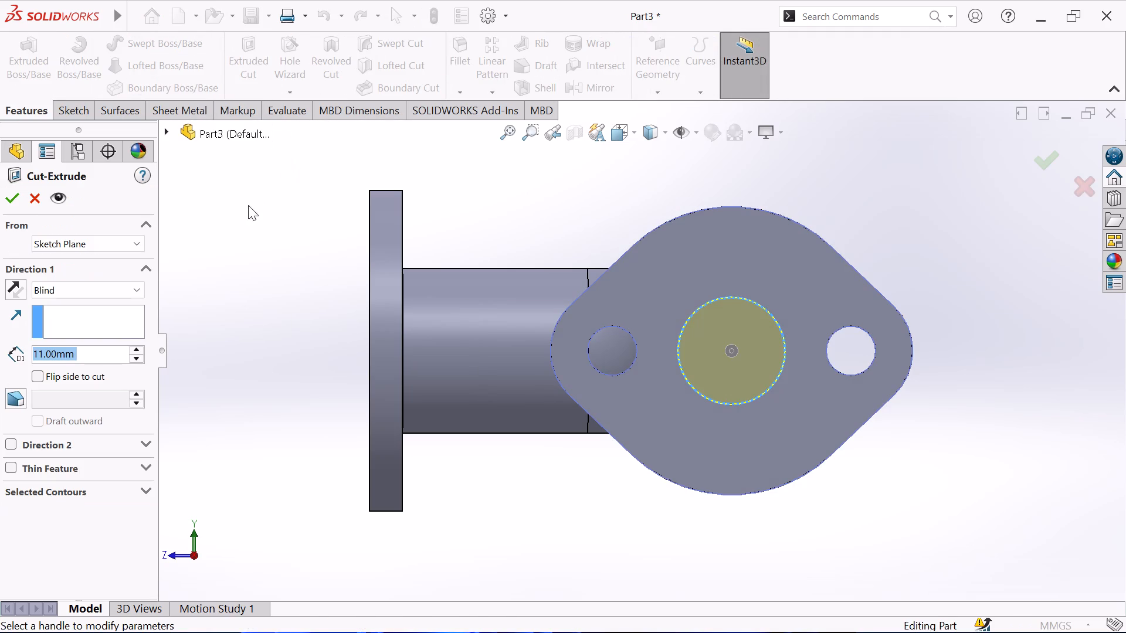
middle_click_drag(126, 317, 343, 438)
middle_click_drag(235, 328, 347, 357)
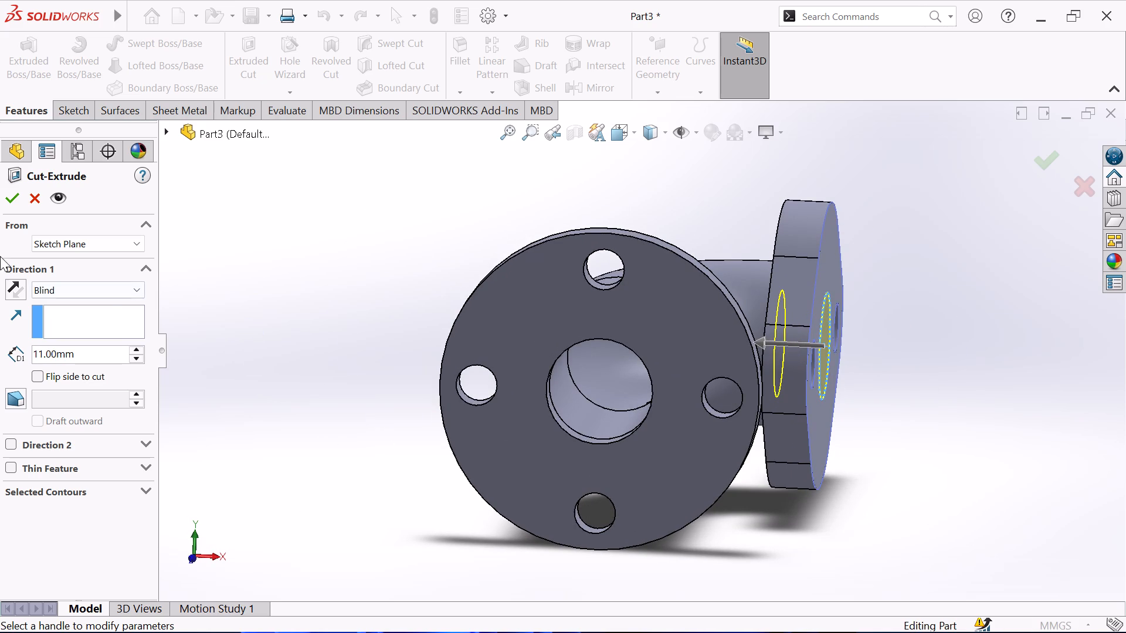
left_click(18, 198)
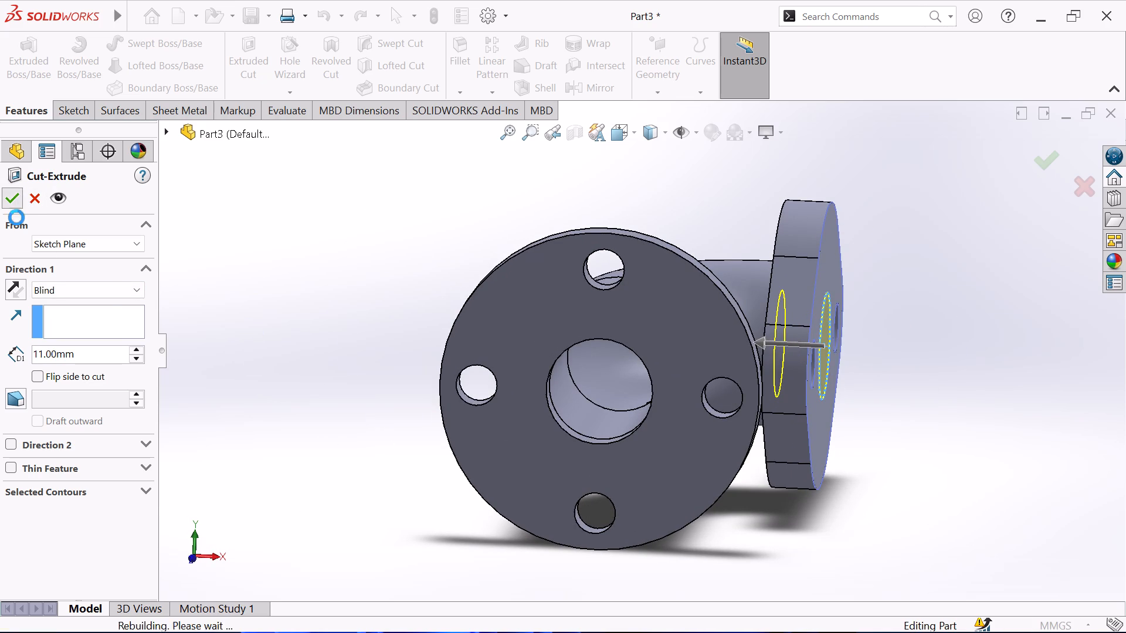
scroll(275, 298, "up", 2)
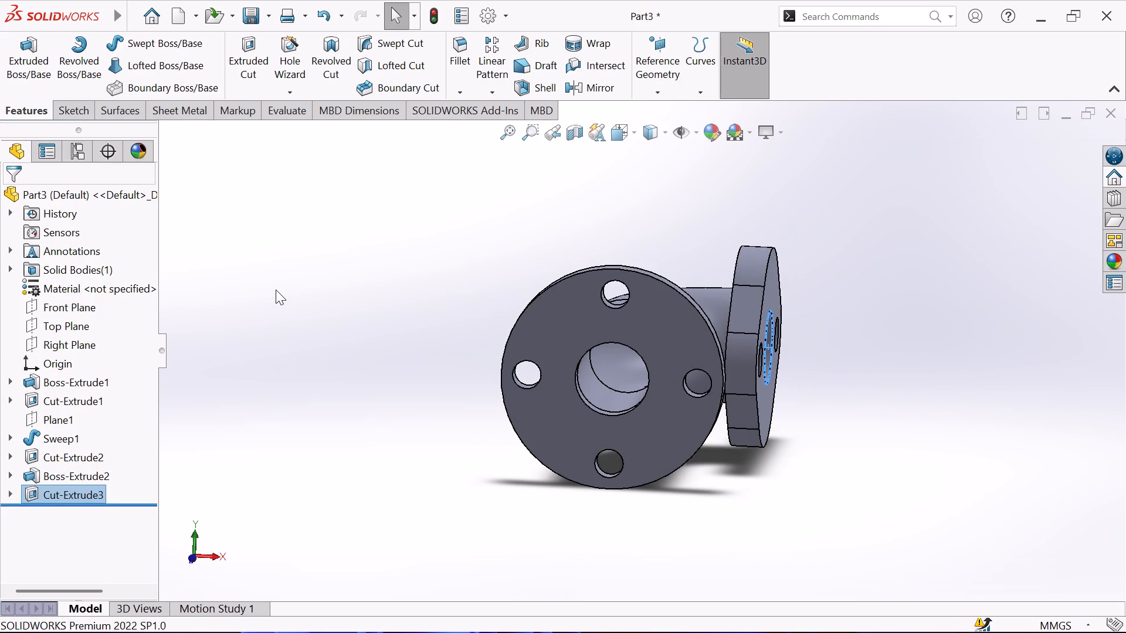
key("Escape")
Examine the finished pipe elbow from all sides, including both flanges, their holes and the bore.
middle_click_drag(293, 279, 201, 255)
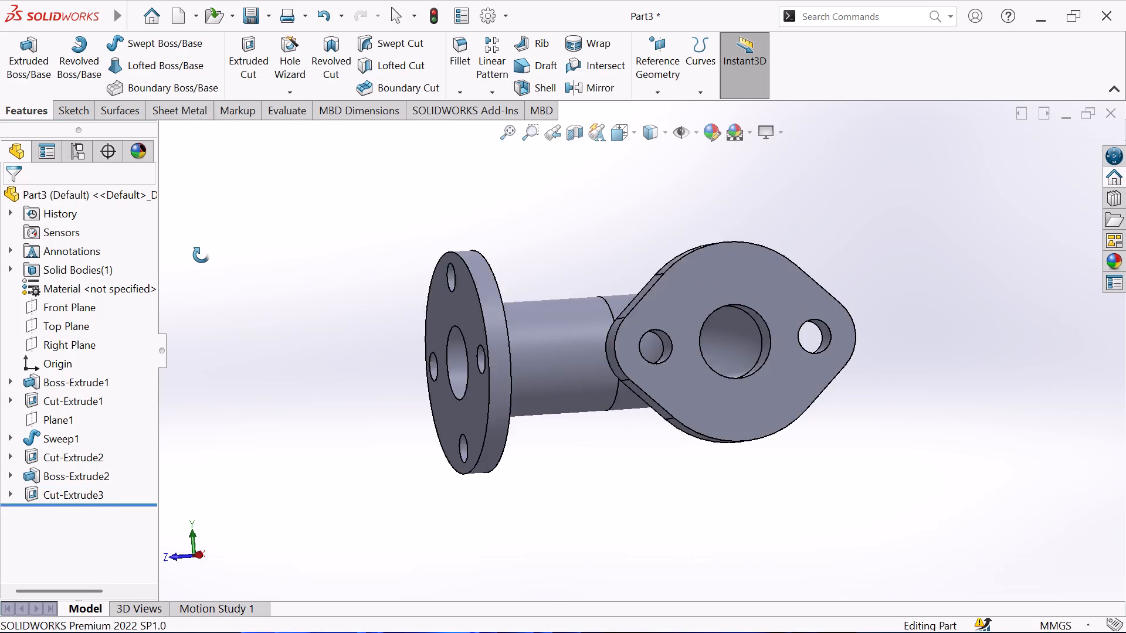
middle_click_drag(201, 255, 133, 285)
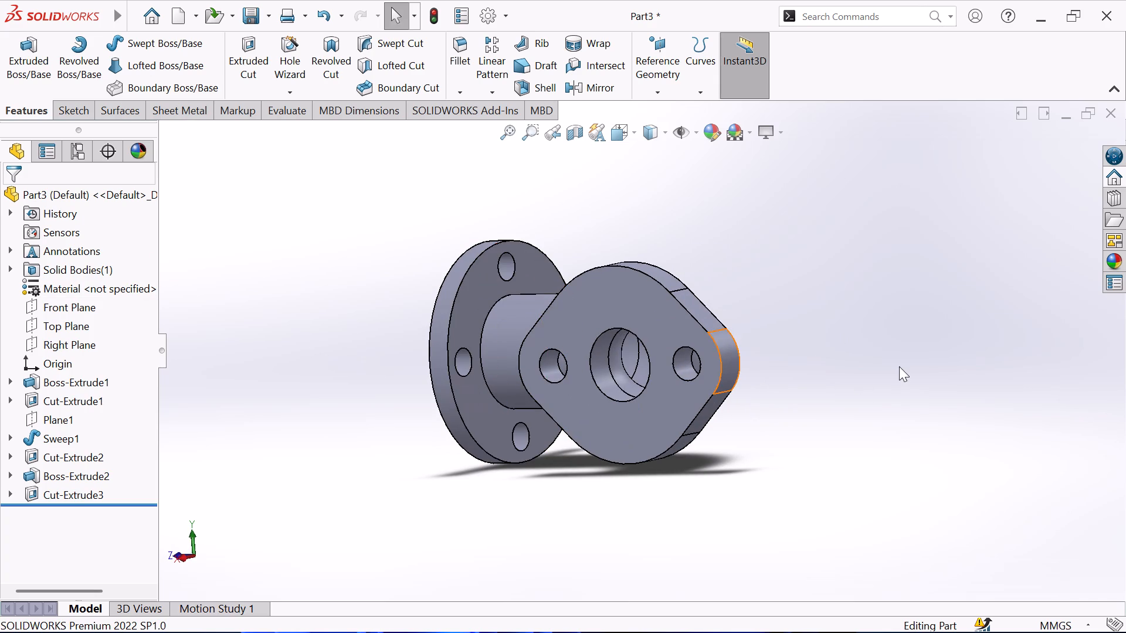
middle_click_drag(872, 342, 938, 251)
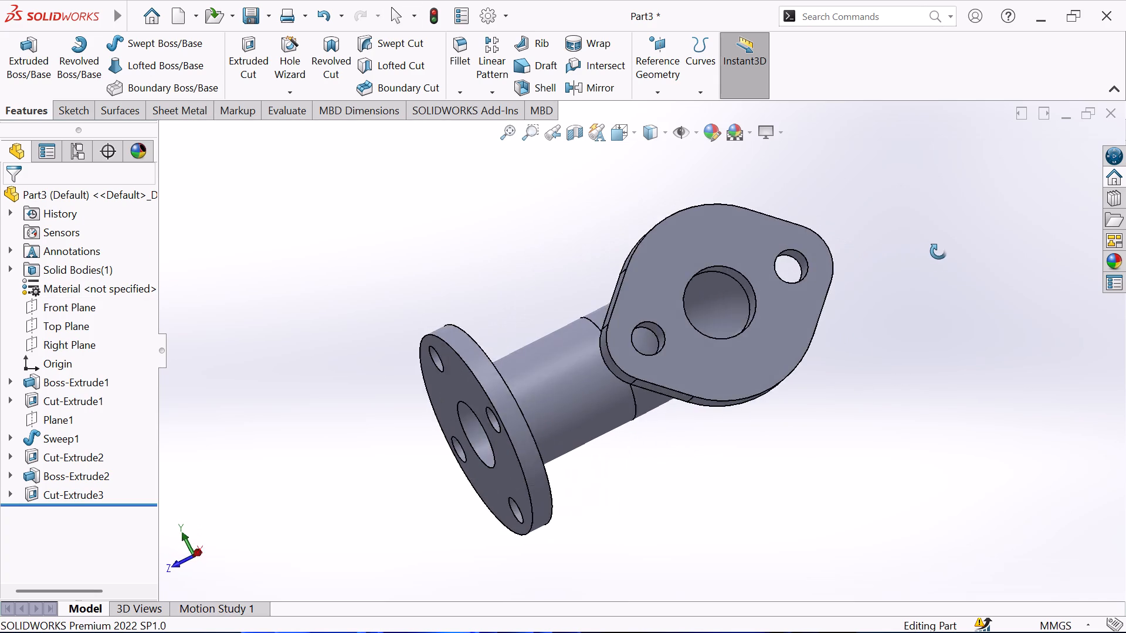
middle_click_drag(938, 251, 827, 203)
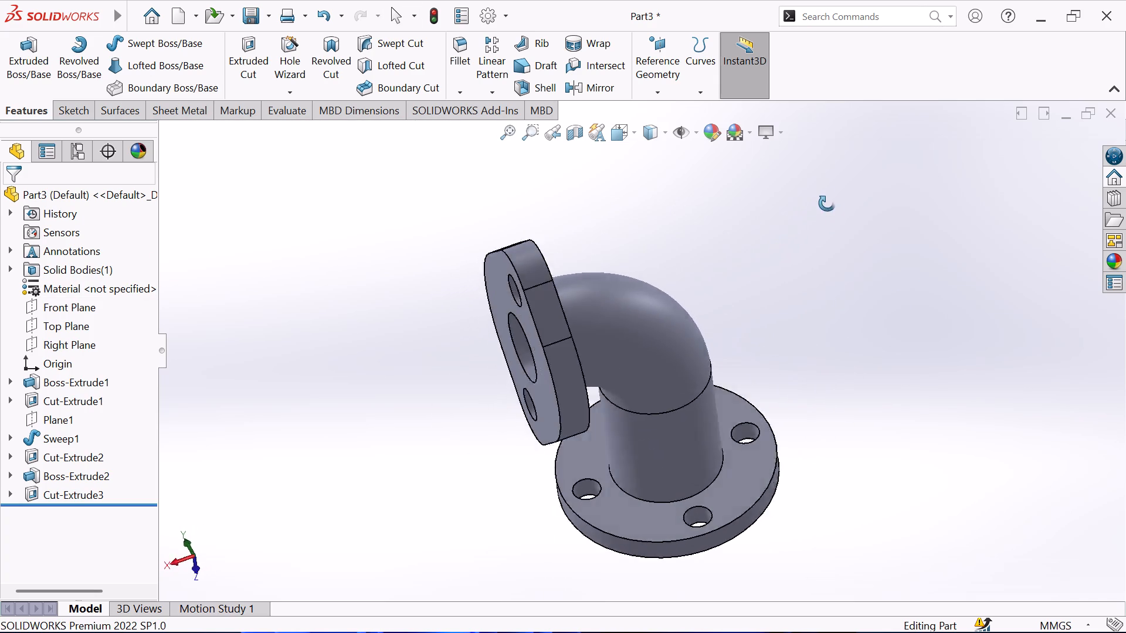
middle_click_drag(827, 203, 902, 214)
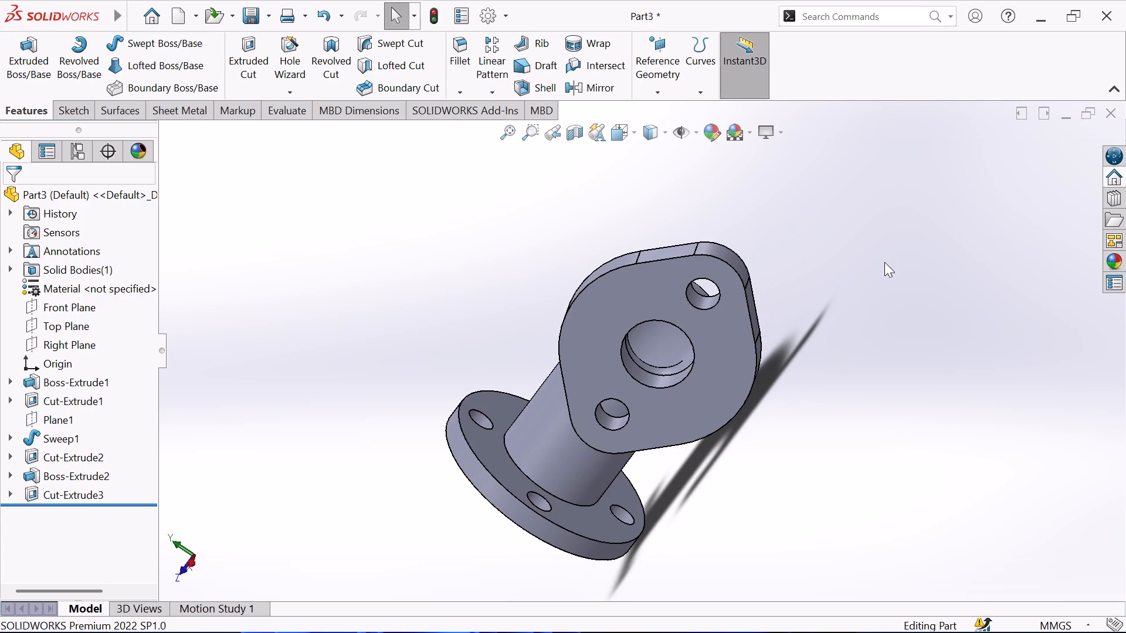
middle_click_drag(879, 265, 722, 490)
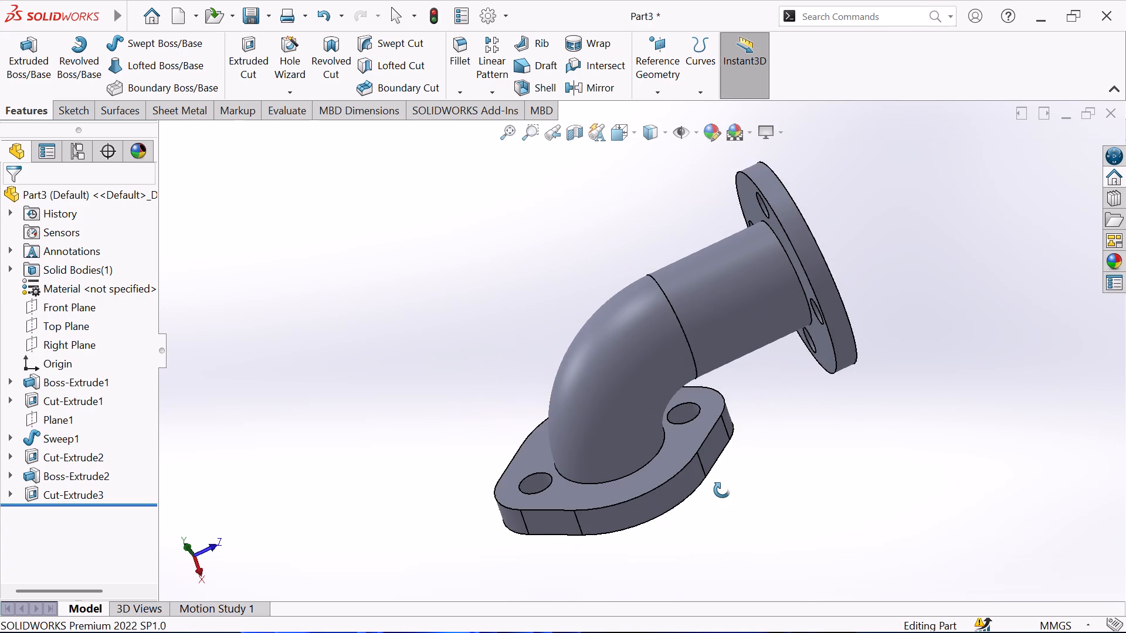
middle_click_drag(722, 490, 921, 590)
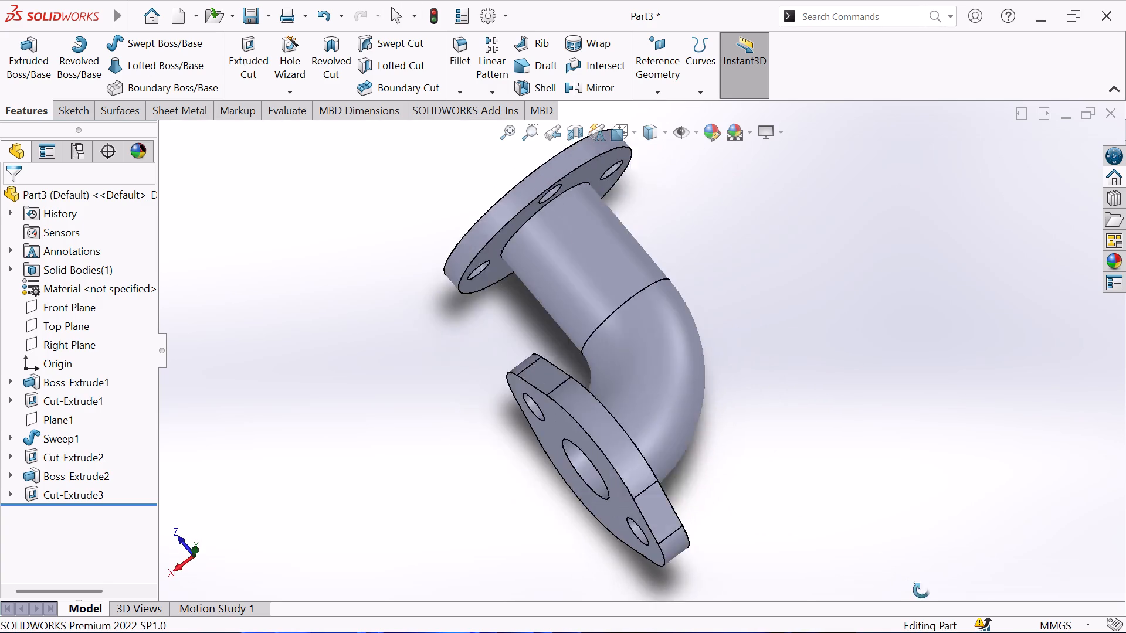
middle_click_drag(921, 590, 948, 612)
middle_click_drag(709, 381, 691, 497)
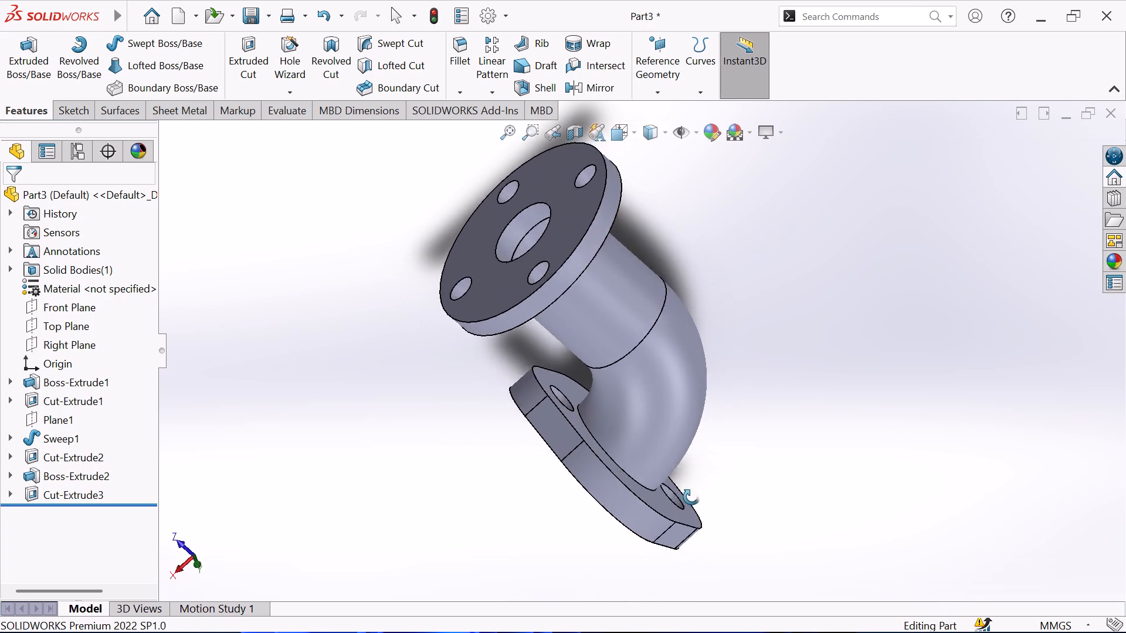
middle_click_drag(691, 497, 697, 529)
scroll(767, 462, "up", 2)
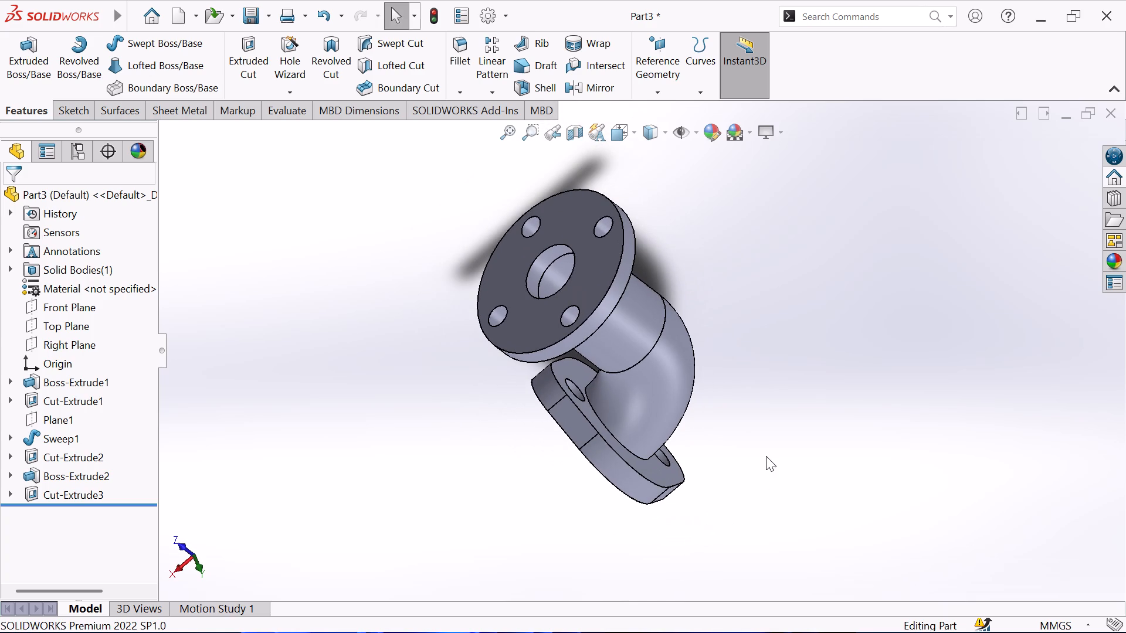
key("ctrl+8")
middle_click_drag(891, 384, 837, 247)
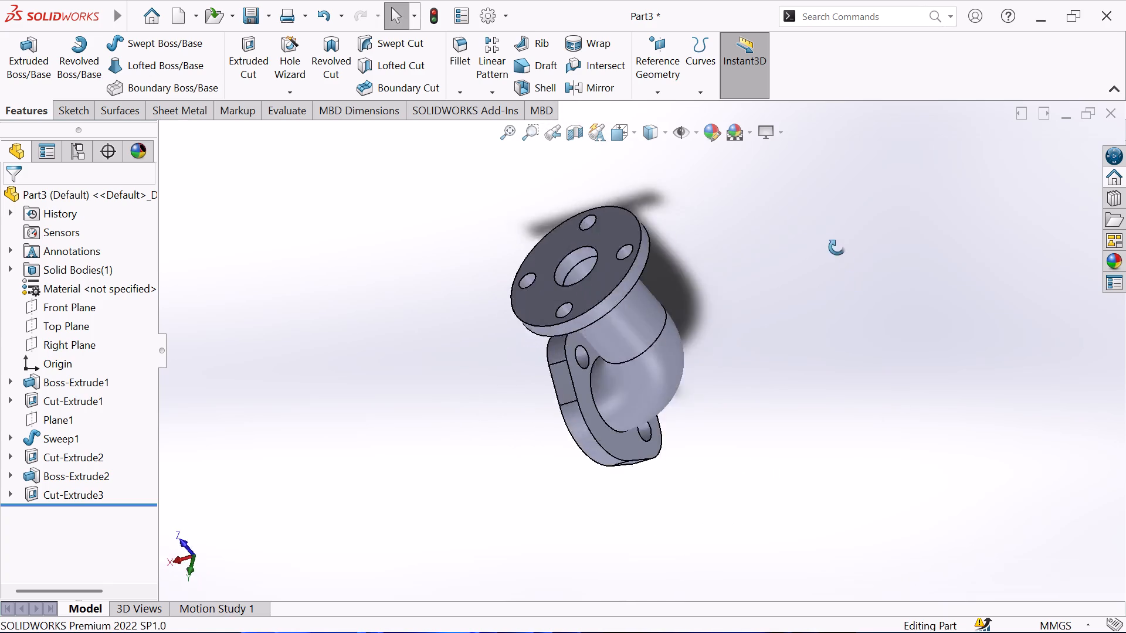
middle_click_drag(837, 247, 809, 171)
middle_click_drag(806, 328, 1027, 277)
middle_click_drag(726, 242, 163, 606)
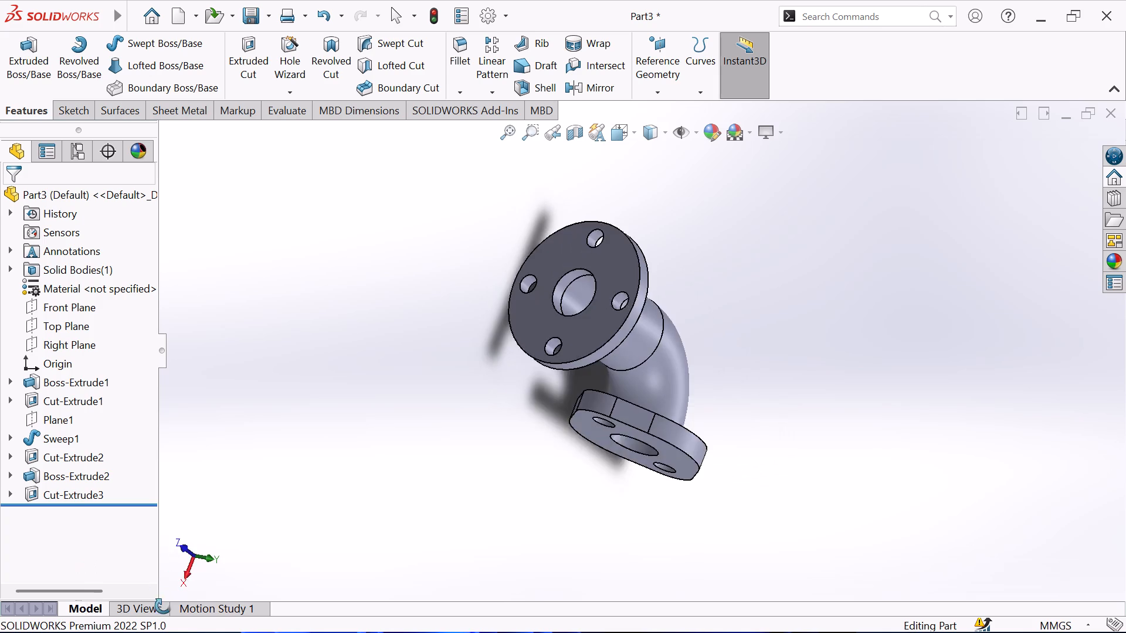
middle_click_drag(163, 606, 160, 614)
middle_click_drag(428, 416, 392, 465)
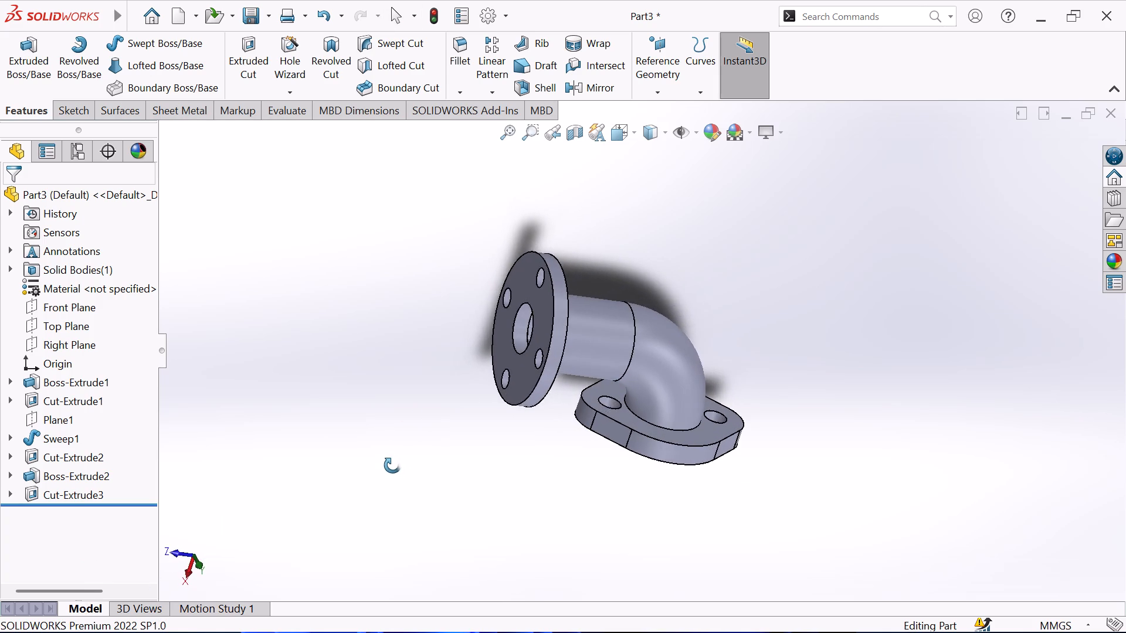
middle_click_drag(392, 465, 363, 447)
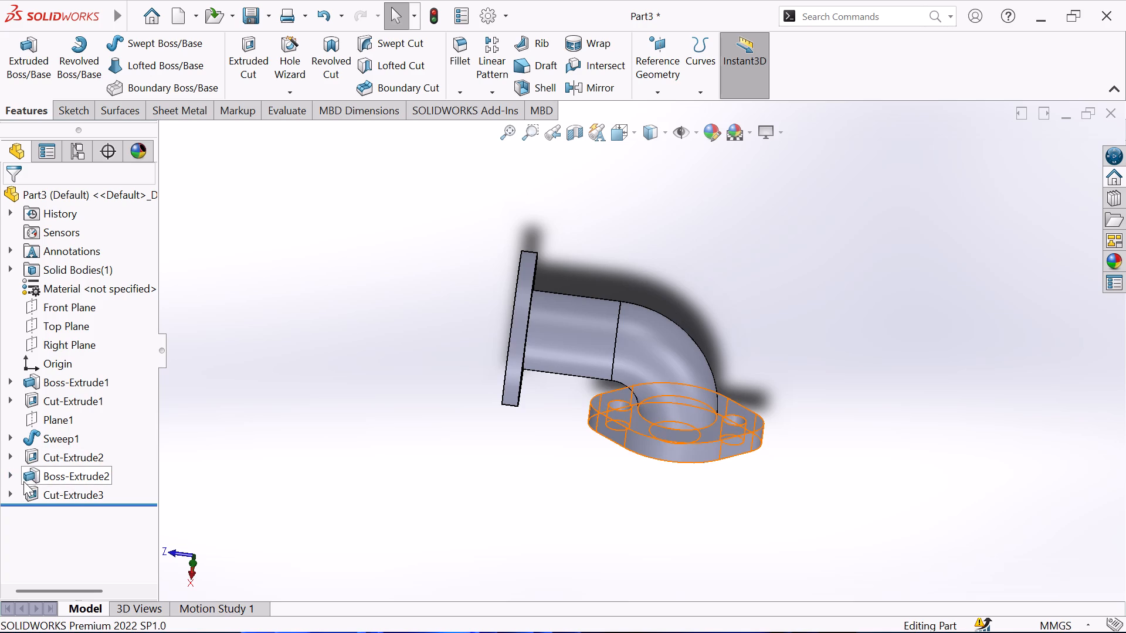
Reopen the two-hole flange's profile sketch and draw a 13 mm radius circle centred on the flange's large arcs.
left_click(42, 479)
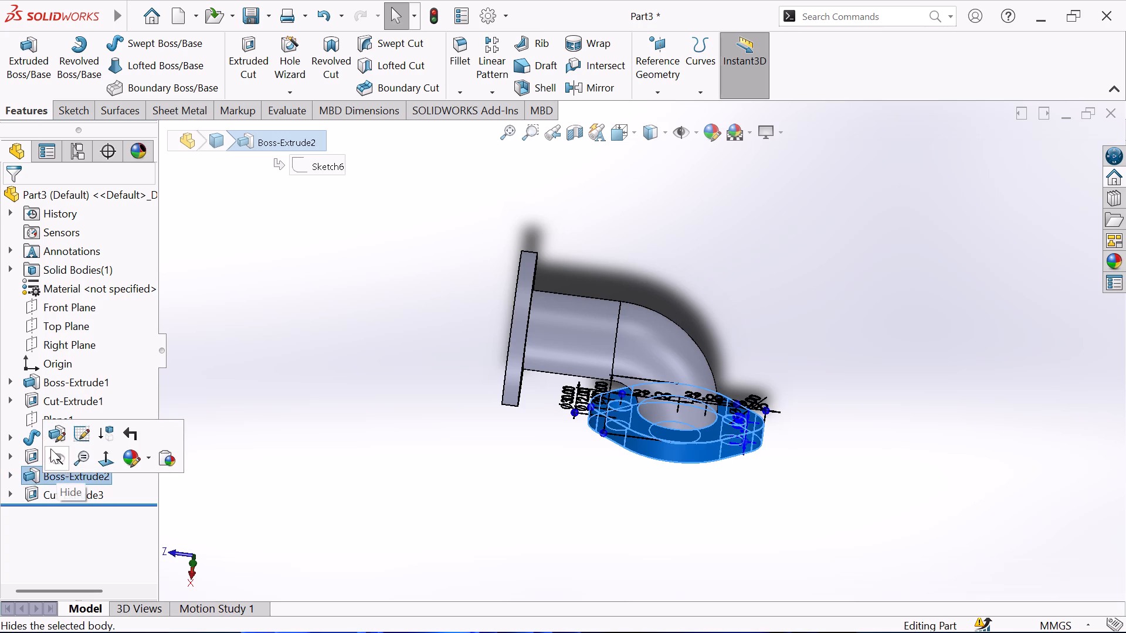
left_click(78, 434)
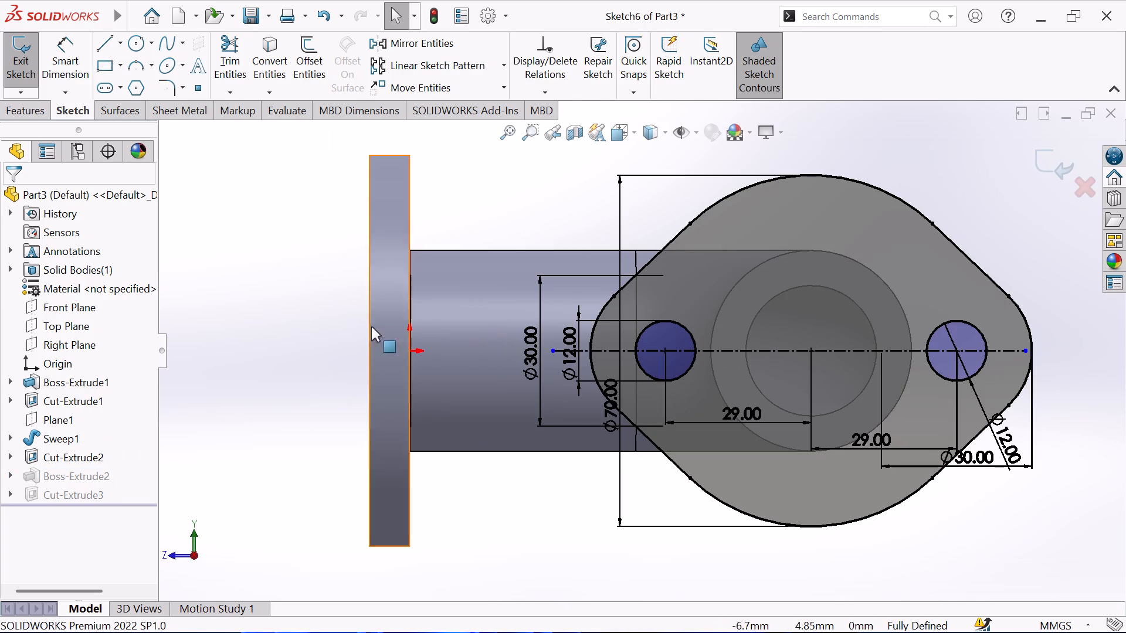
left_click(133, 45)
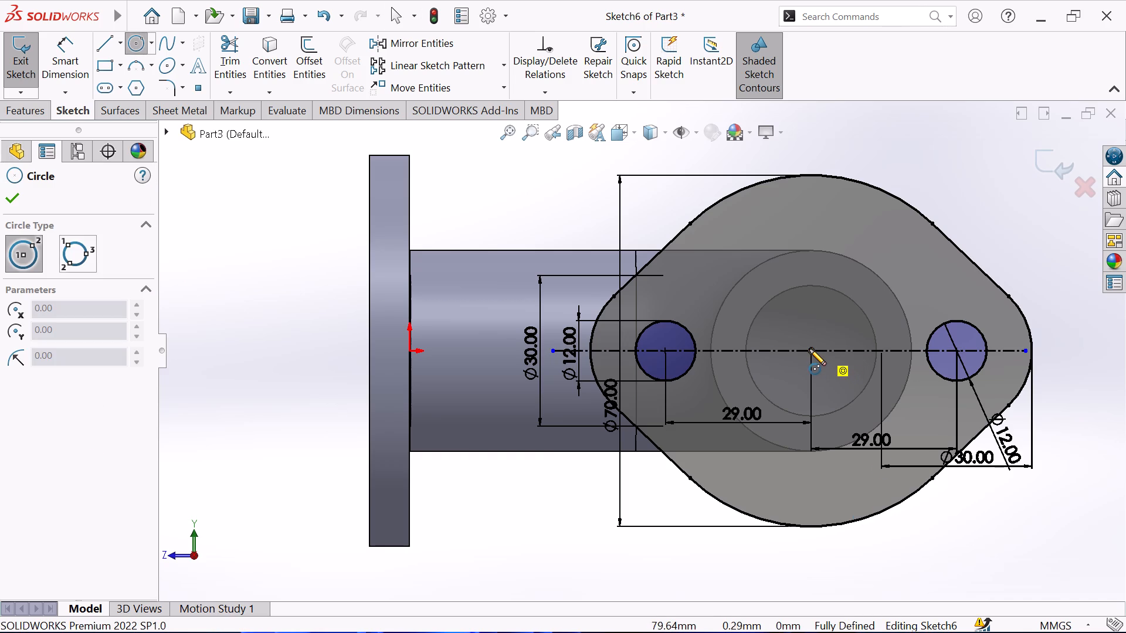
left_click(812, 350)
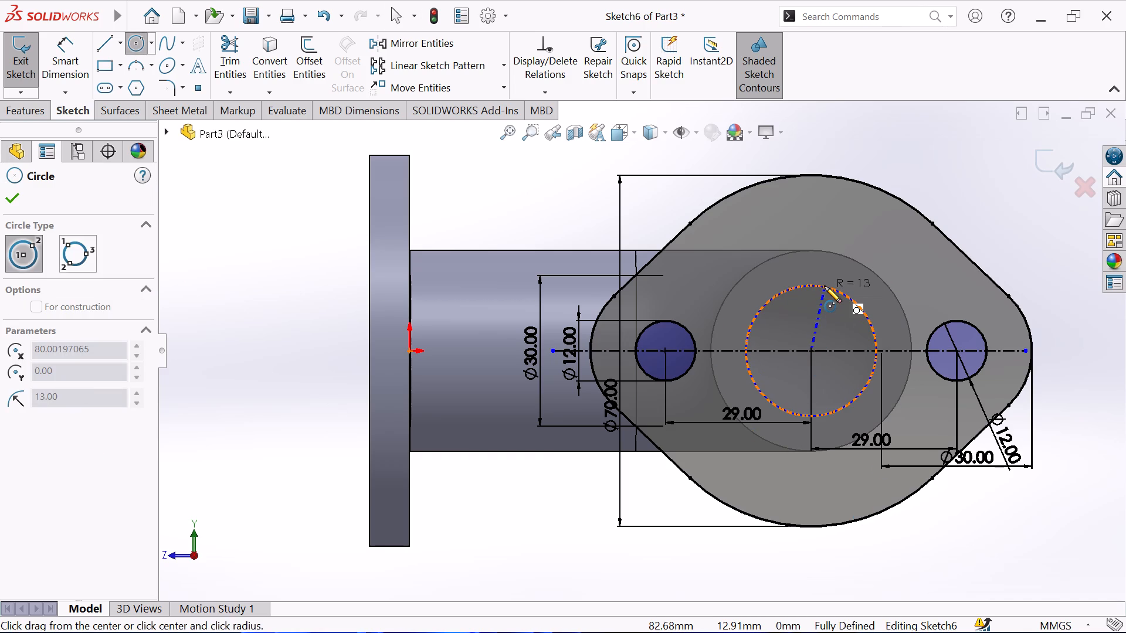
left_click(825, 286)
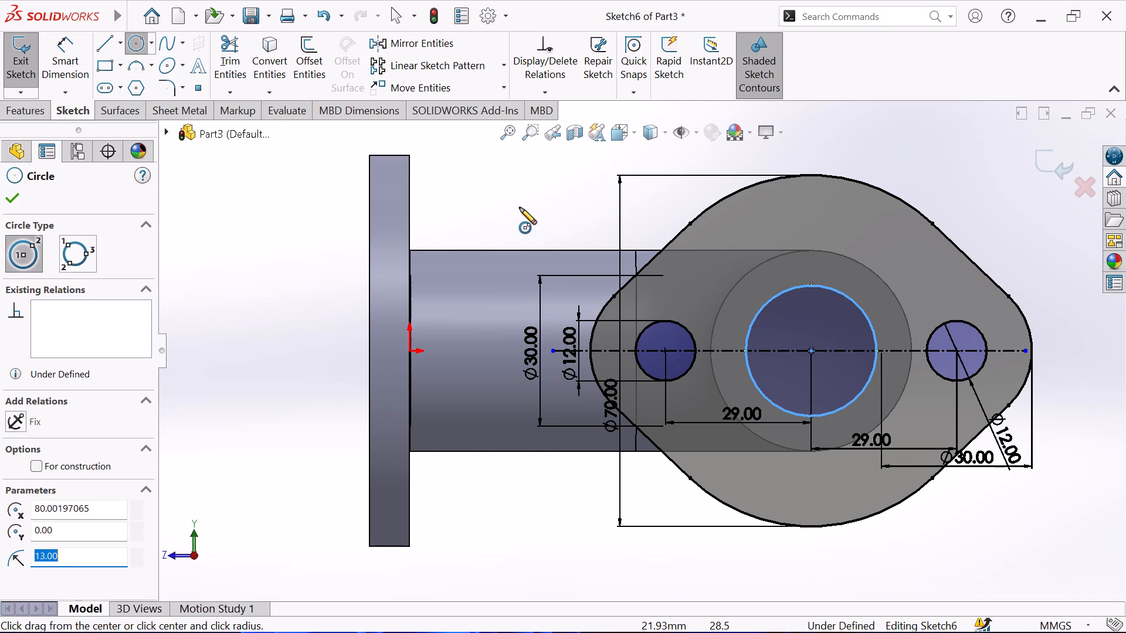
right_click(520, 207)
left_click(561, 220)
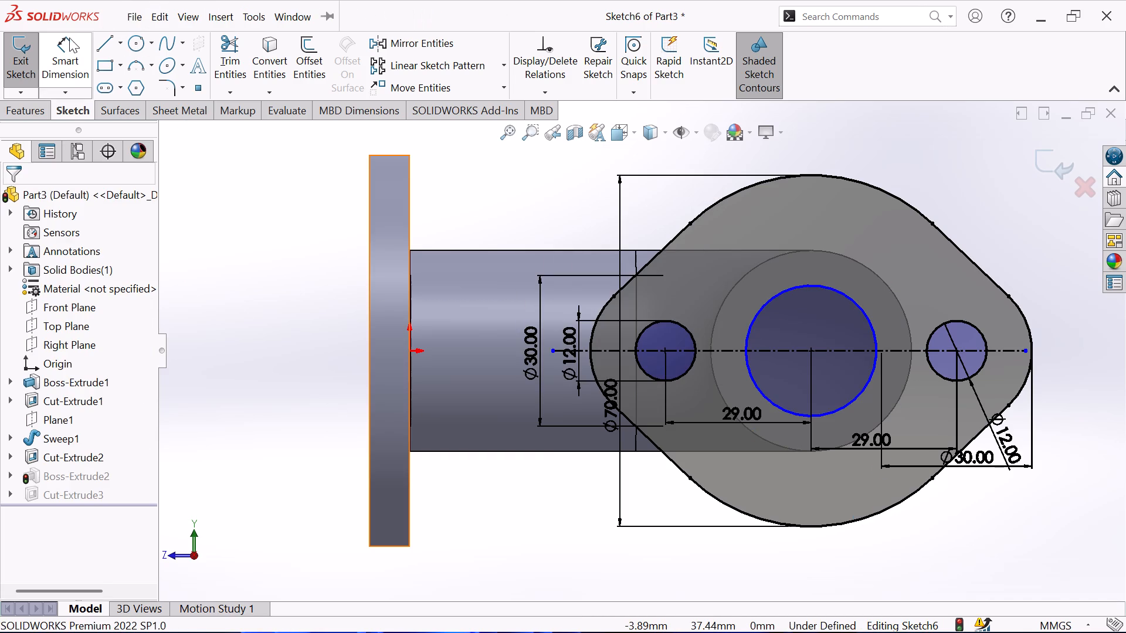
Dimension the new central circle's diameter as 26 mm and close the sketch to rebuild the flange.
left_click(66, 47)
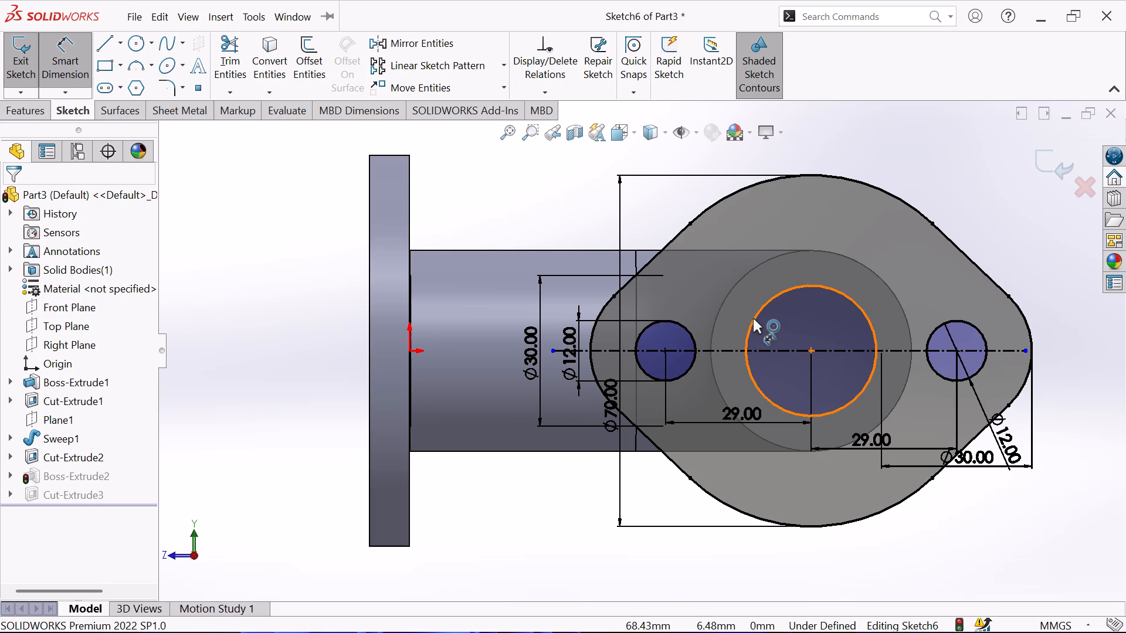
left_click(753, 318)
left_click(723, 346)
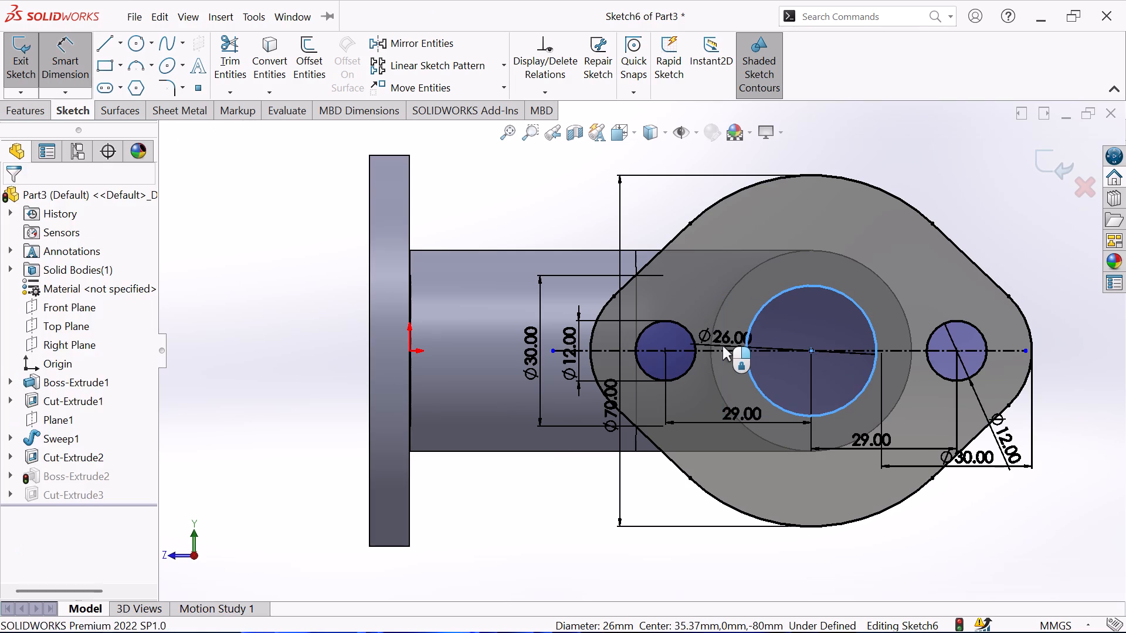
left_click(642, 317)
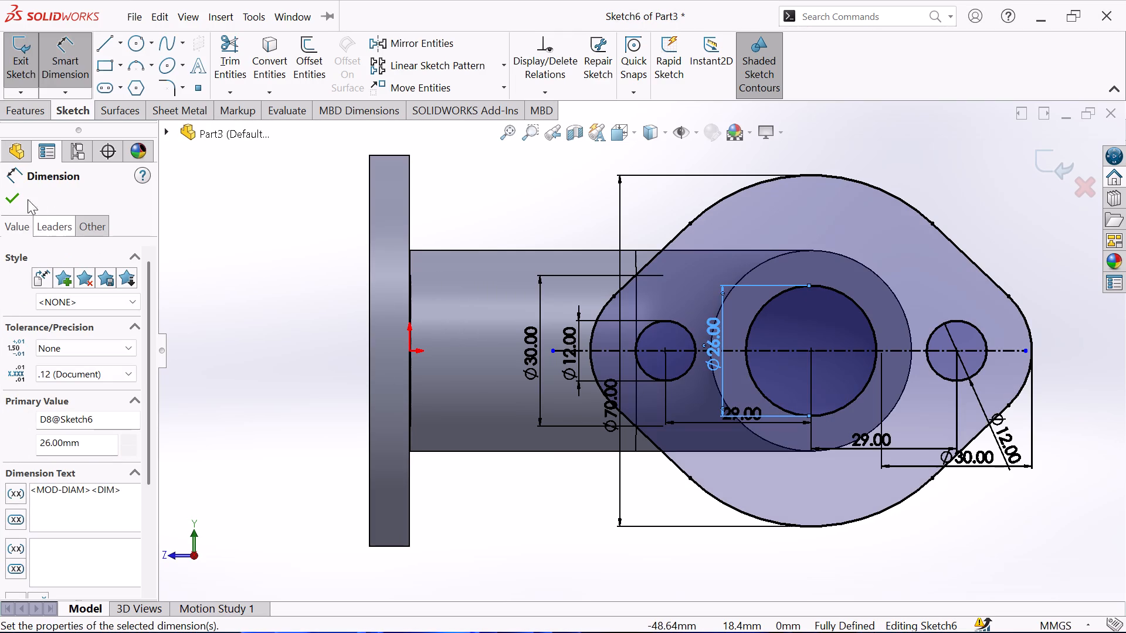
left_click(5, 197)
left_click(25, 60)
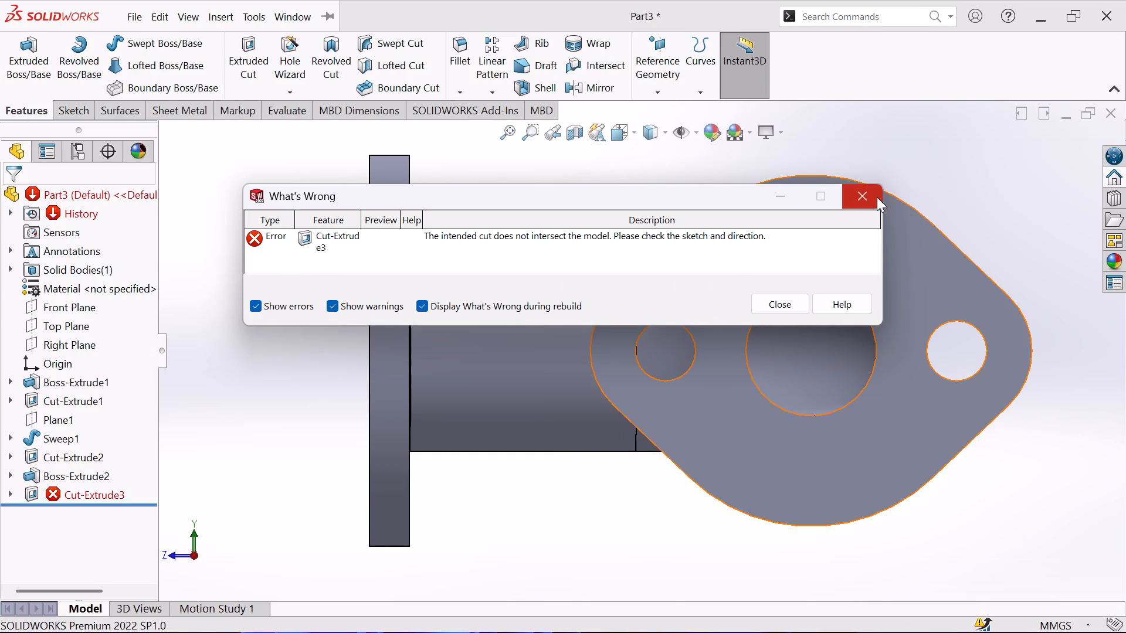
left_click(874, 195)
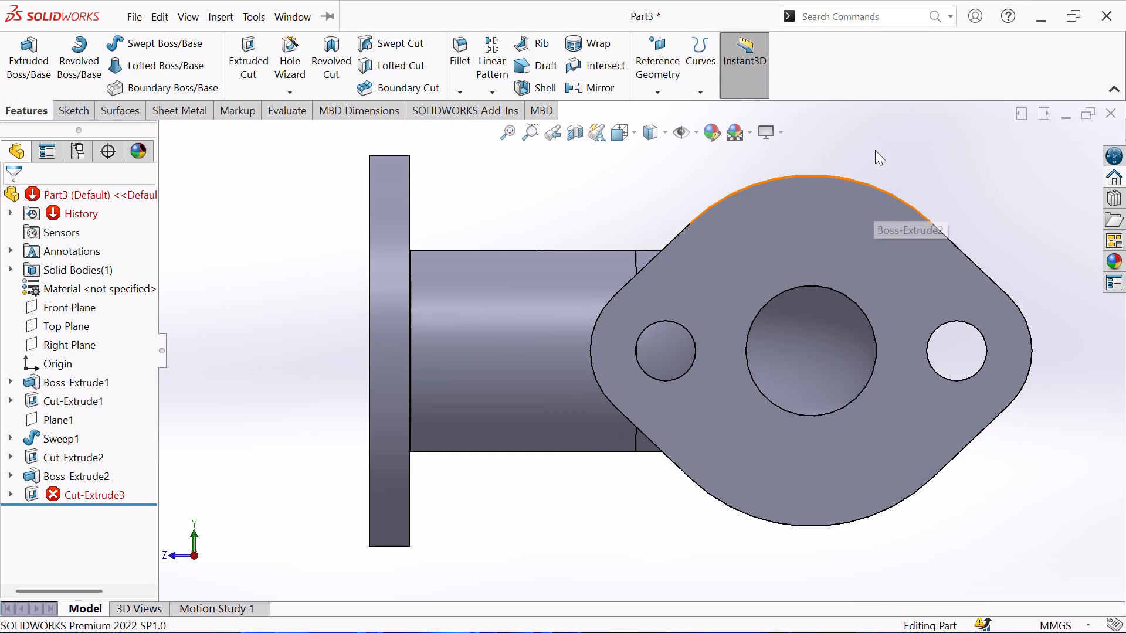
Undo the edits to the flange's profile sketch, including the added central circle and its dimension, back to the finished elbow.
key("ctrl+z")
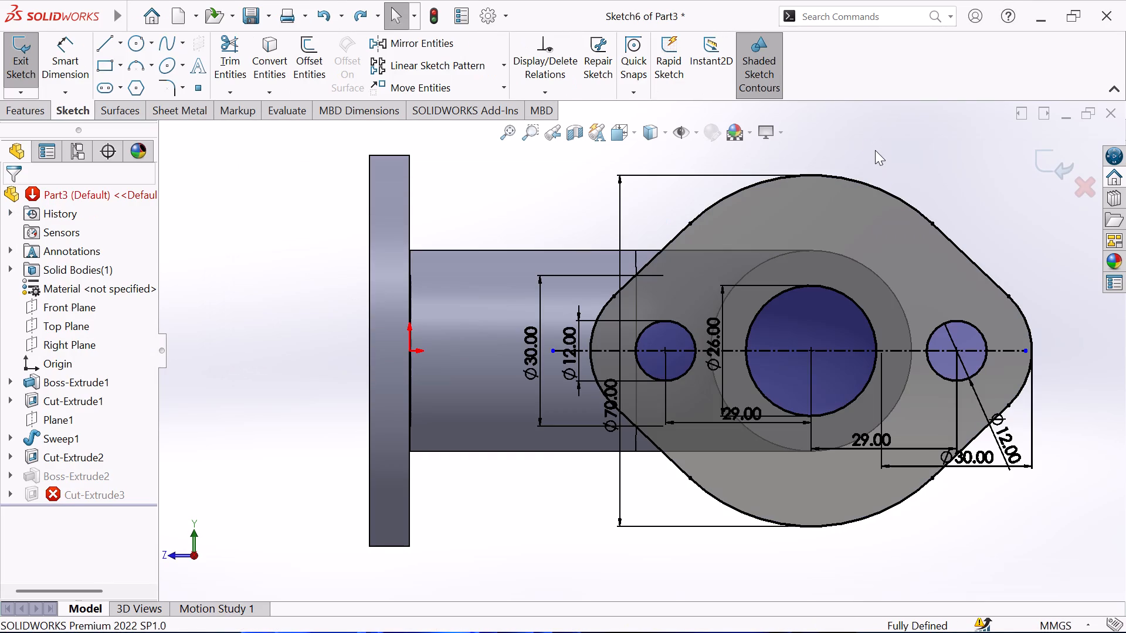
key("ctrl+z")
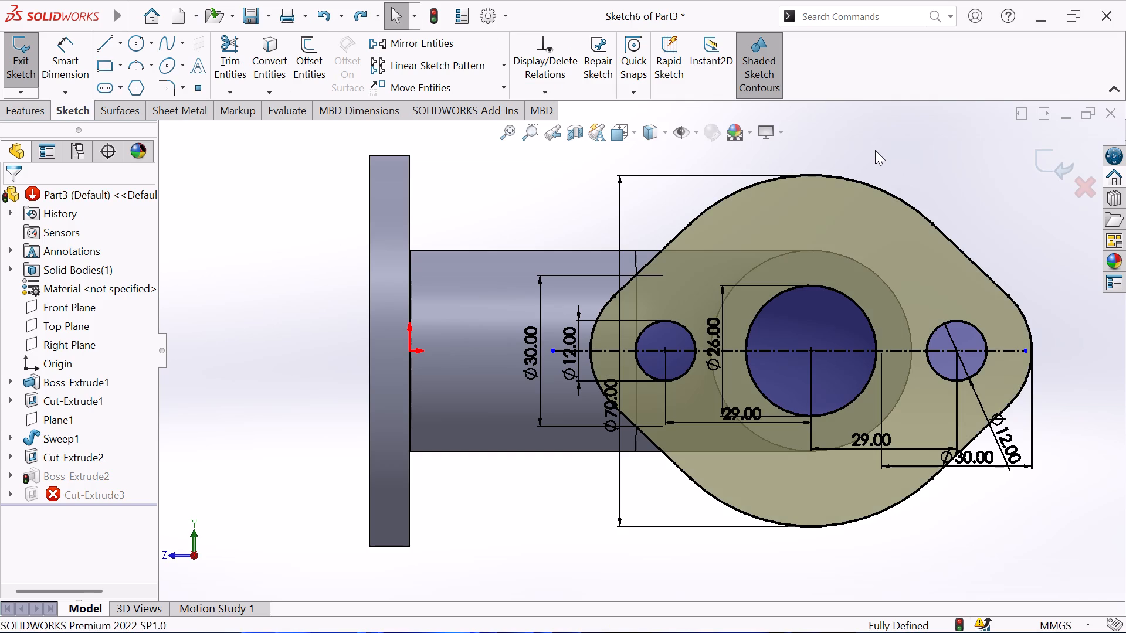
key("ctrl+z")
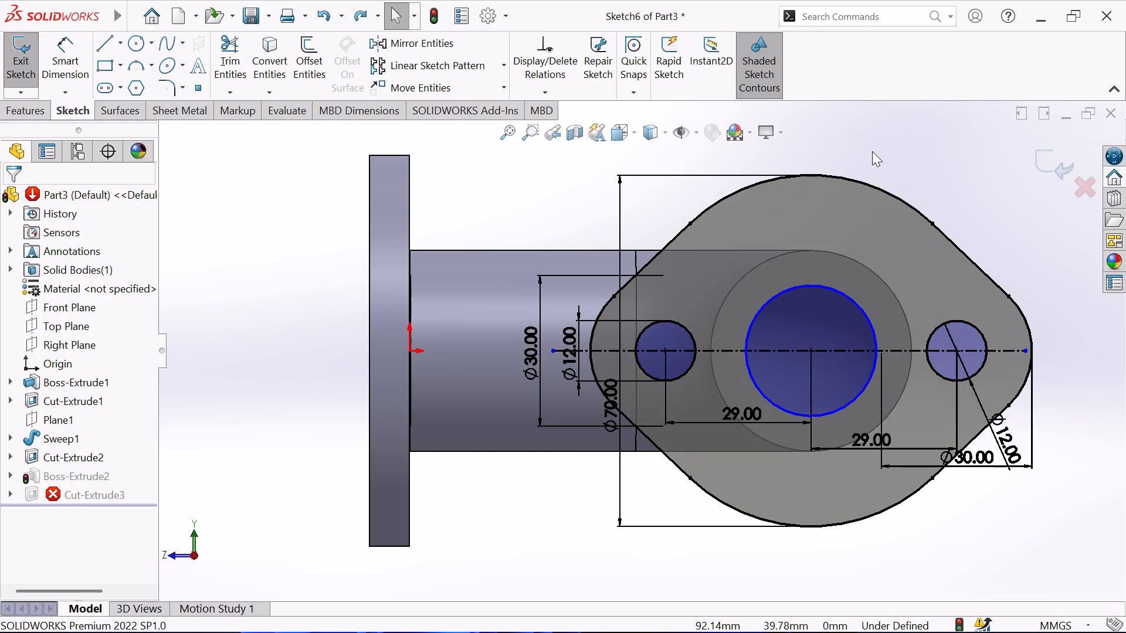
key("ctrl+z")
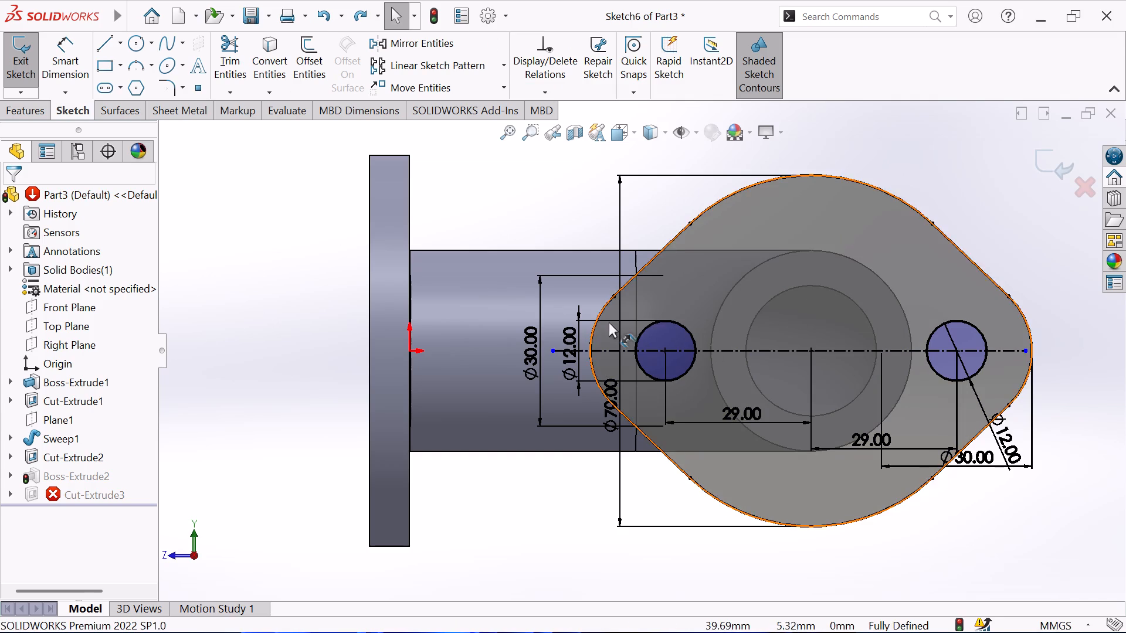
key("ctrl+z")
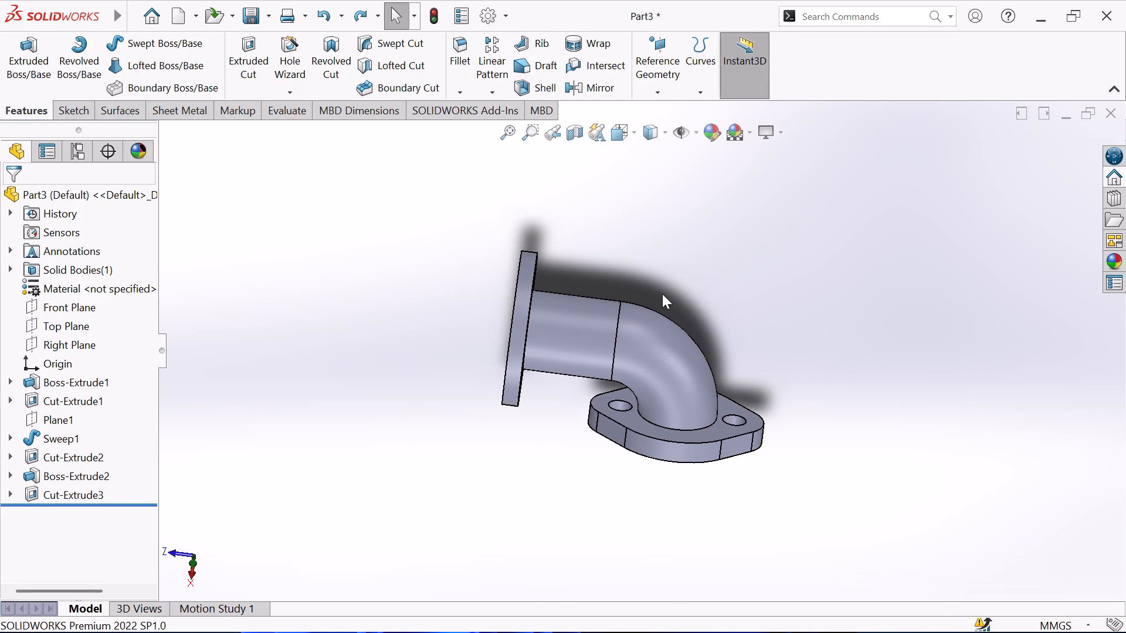
Fillet the edge where the pipe bend meets the two-hole flange with a 2.5 mm radius.
middle_click_drag(690, 286, 874, 267)
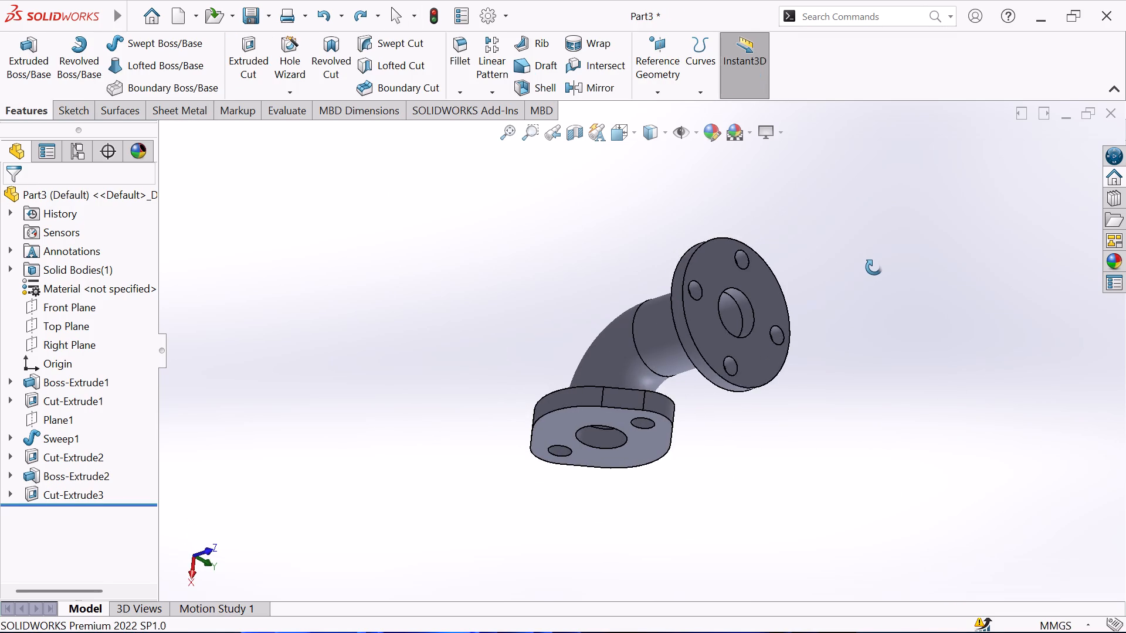
middle_click_drag(874, 267, 874, 281)
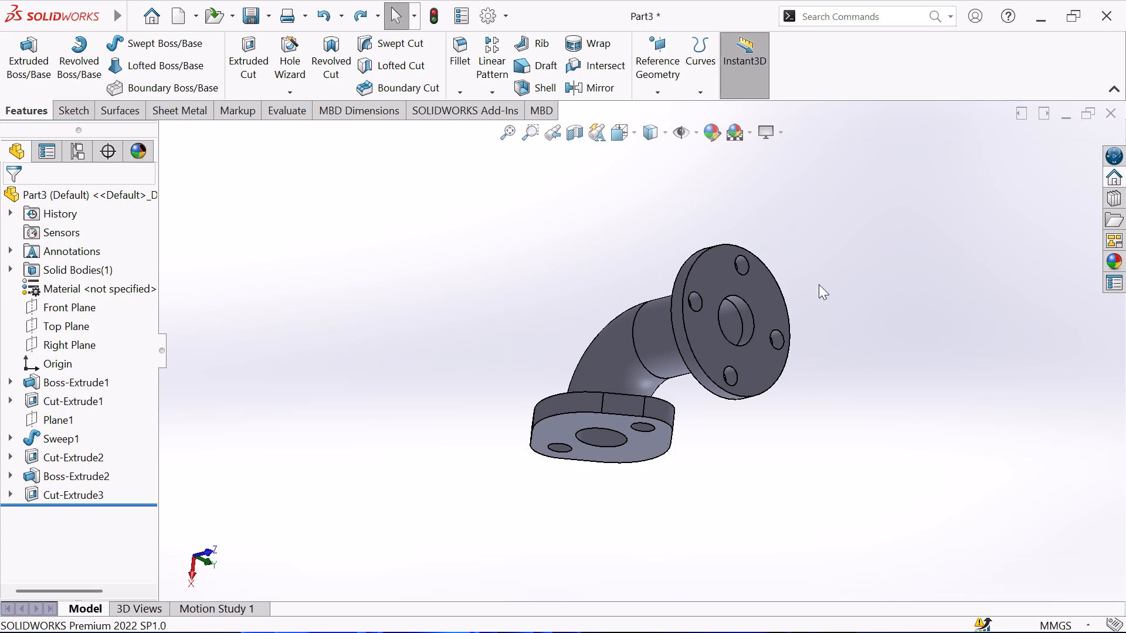
left_click(471, 55)
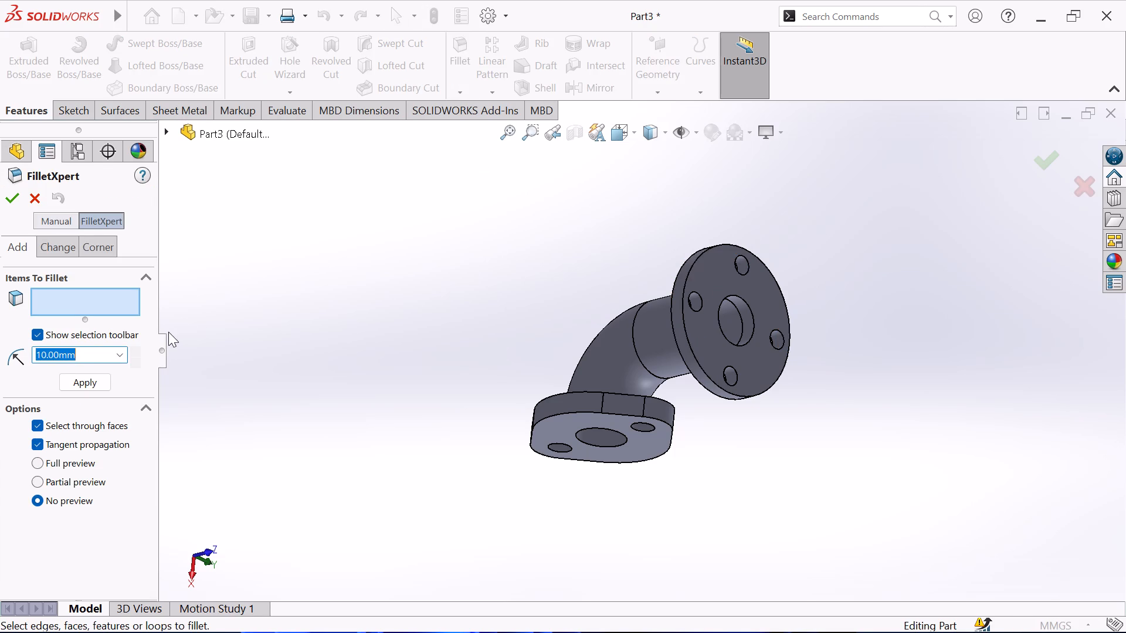
key("2")
key("period")
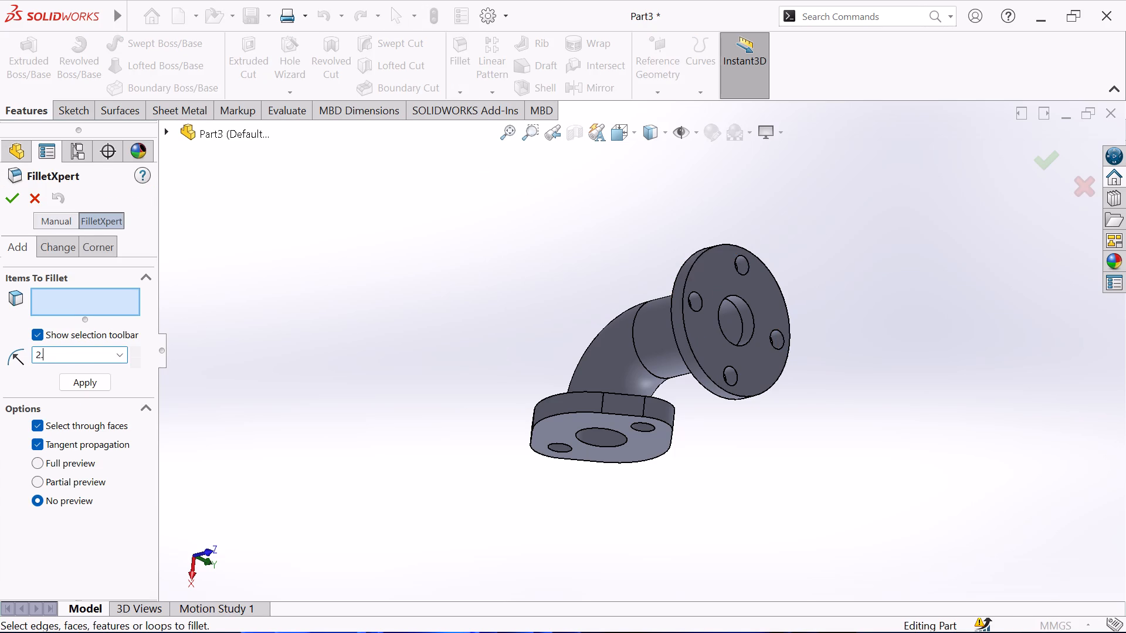
key("5")
key("Return")
middle_click_drag(398, 326, 432, 361)
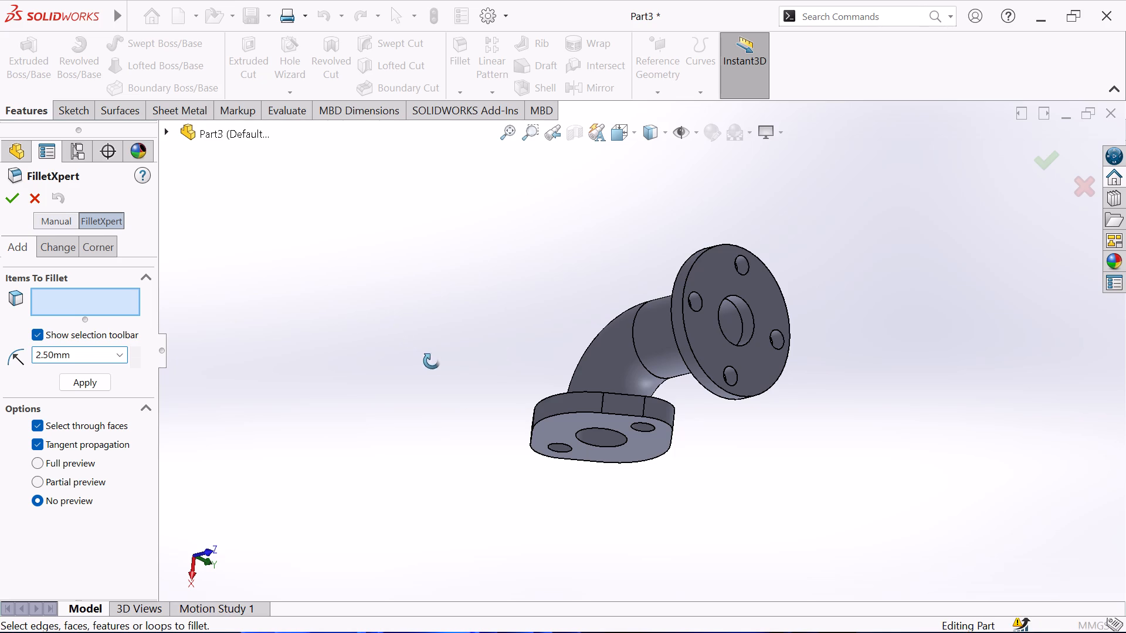
middle_click_drag(432, 361, 486, 433)
scroll(486, 433, "down", 3)
middle_click_drag(564, 461, 562, 465)
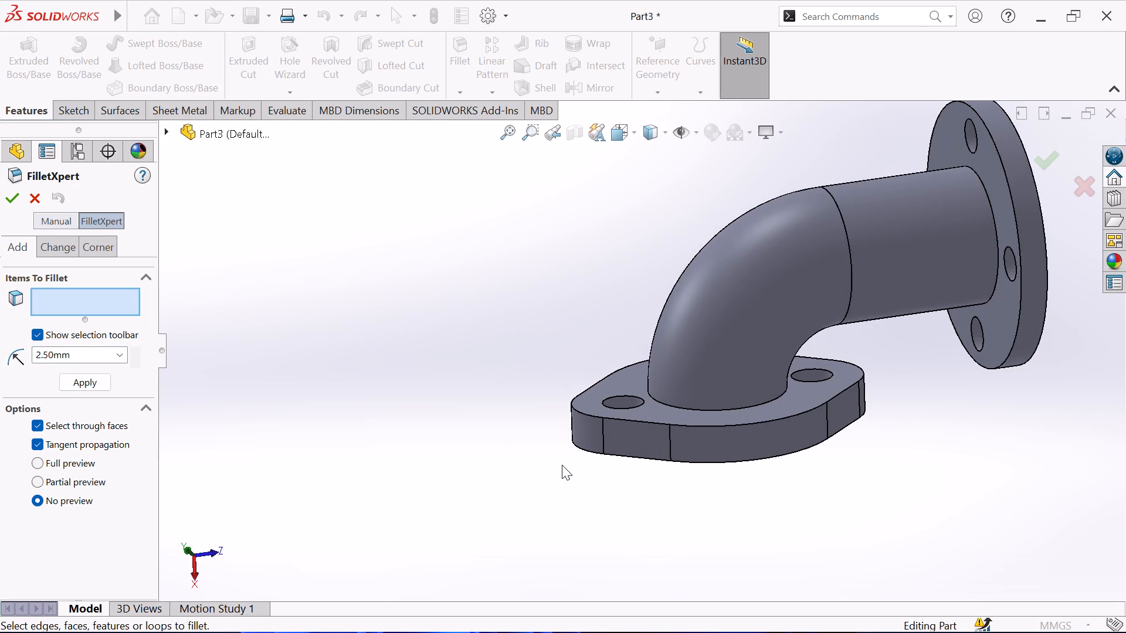
middle_click_drag(562, 465, 557, 486)
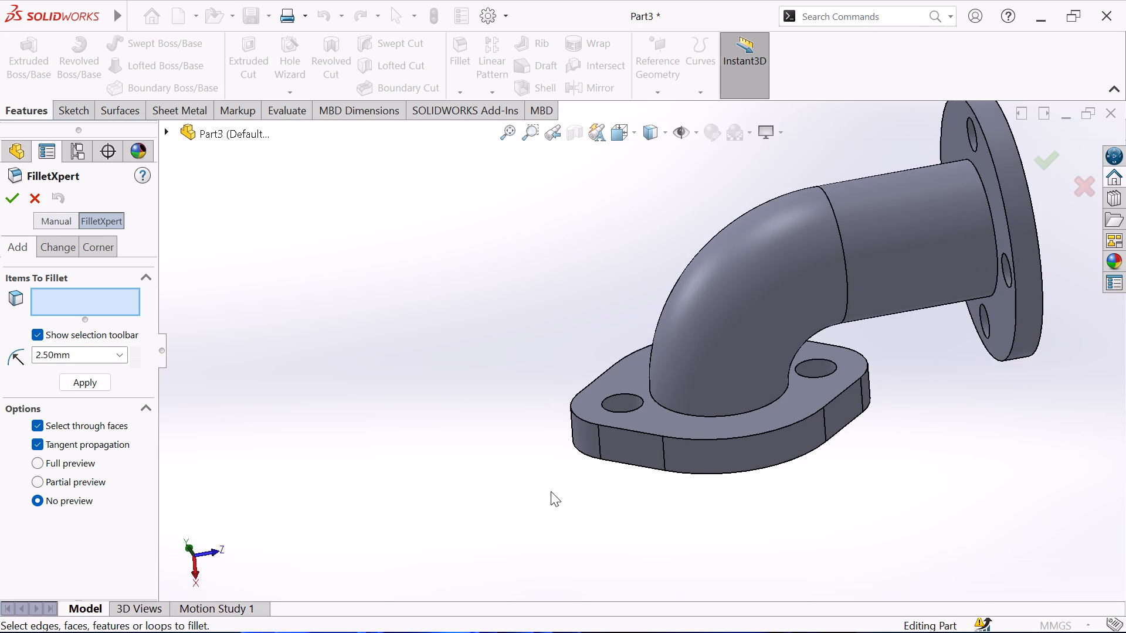
left_click(761, 407)
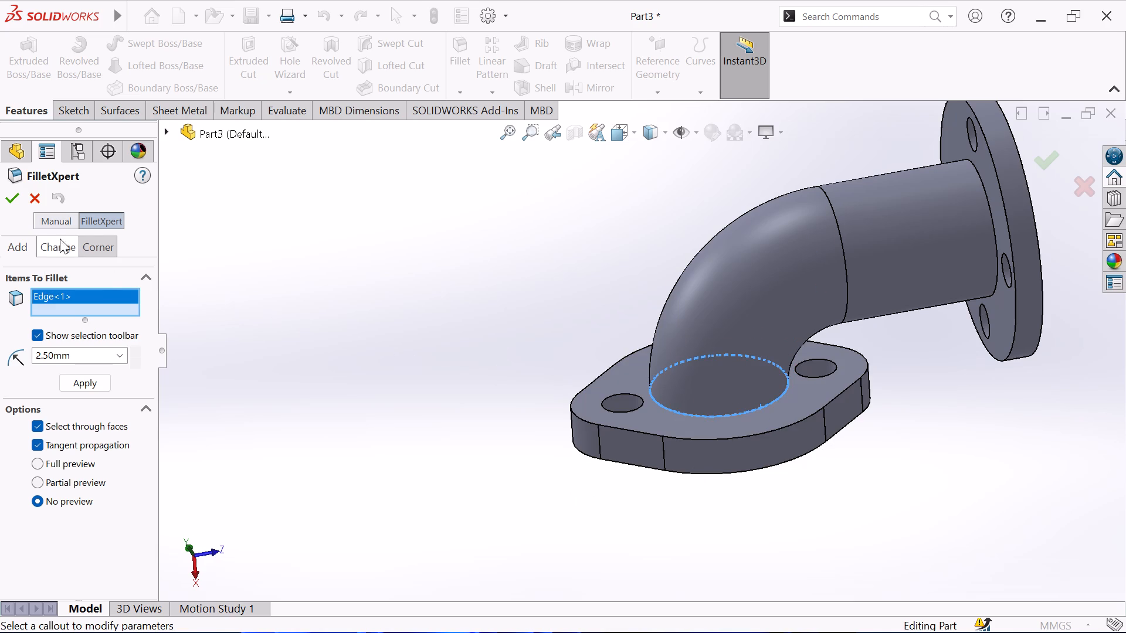
left_click(7, 198)
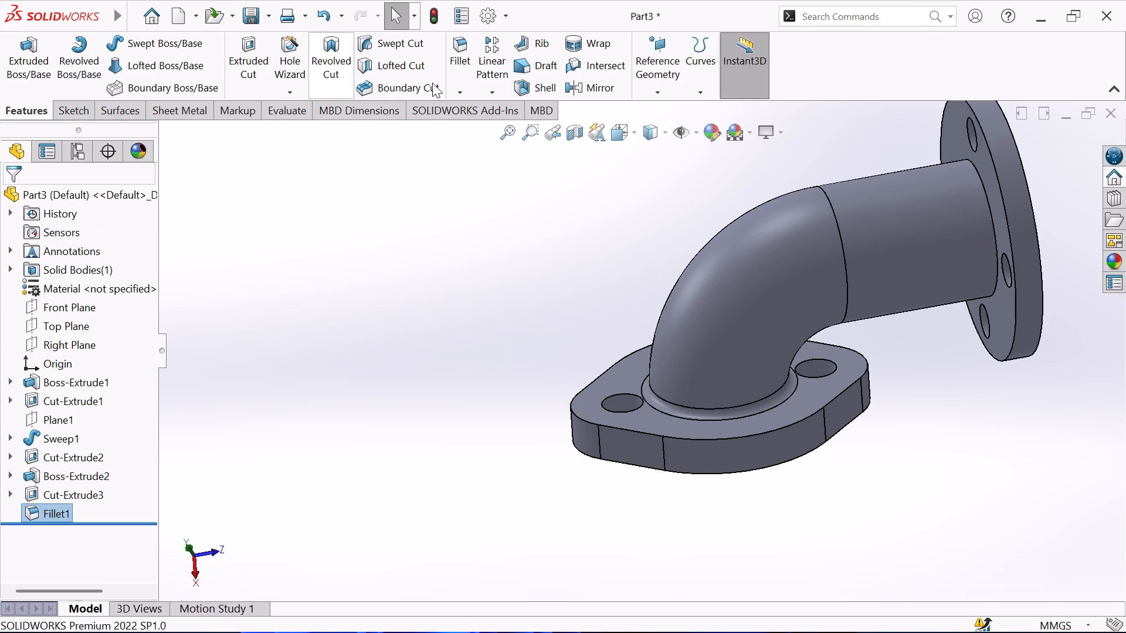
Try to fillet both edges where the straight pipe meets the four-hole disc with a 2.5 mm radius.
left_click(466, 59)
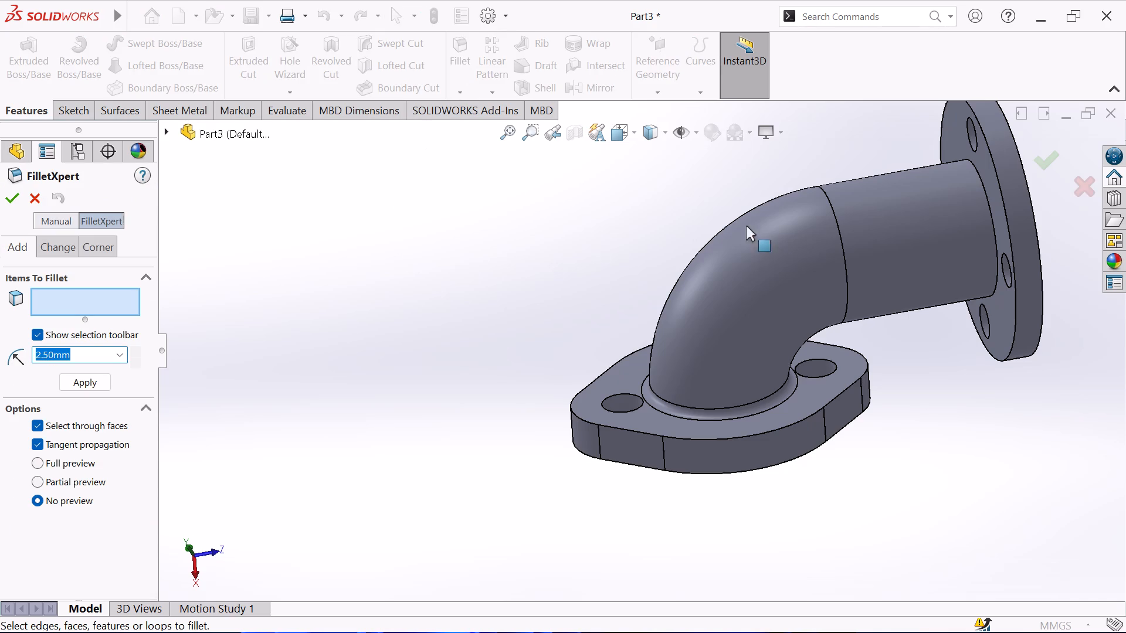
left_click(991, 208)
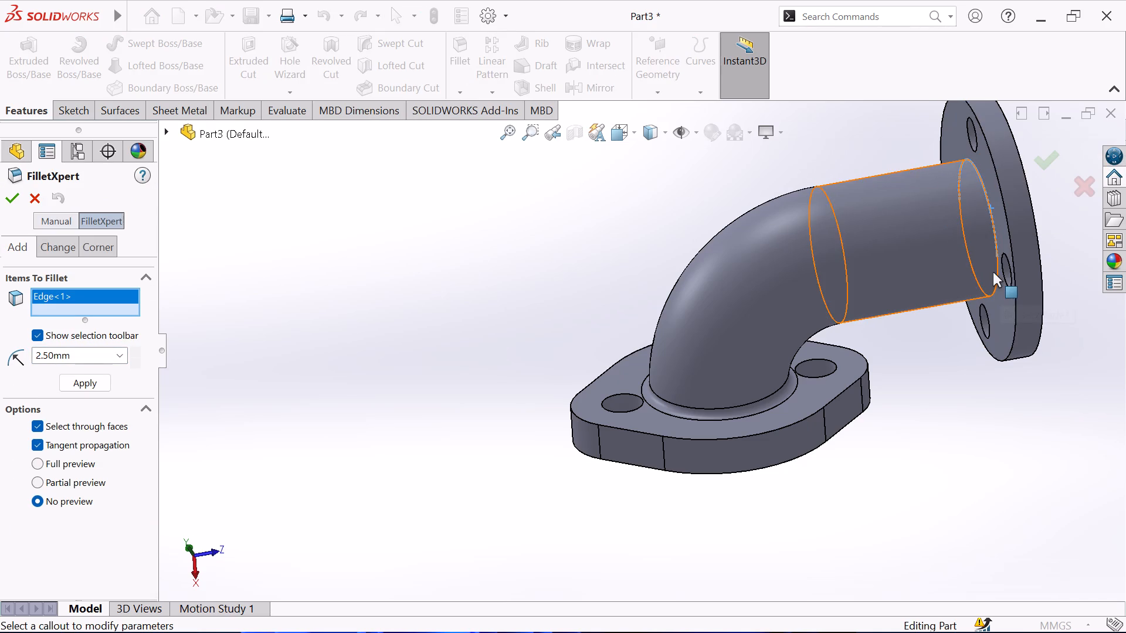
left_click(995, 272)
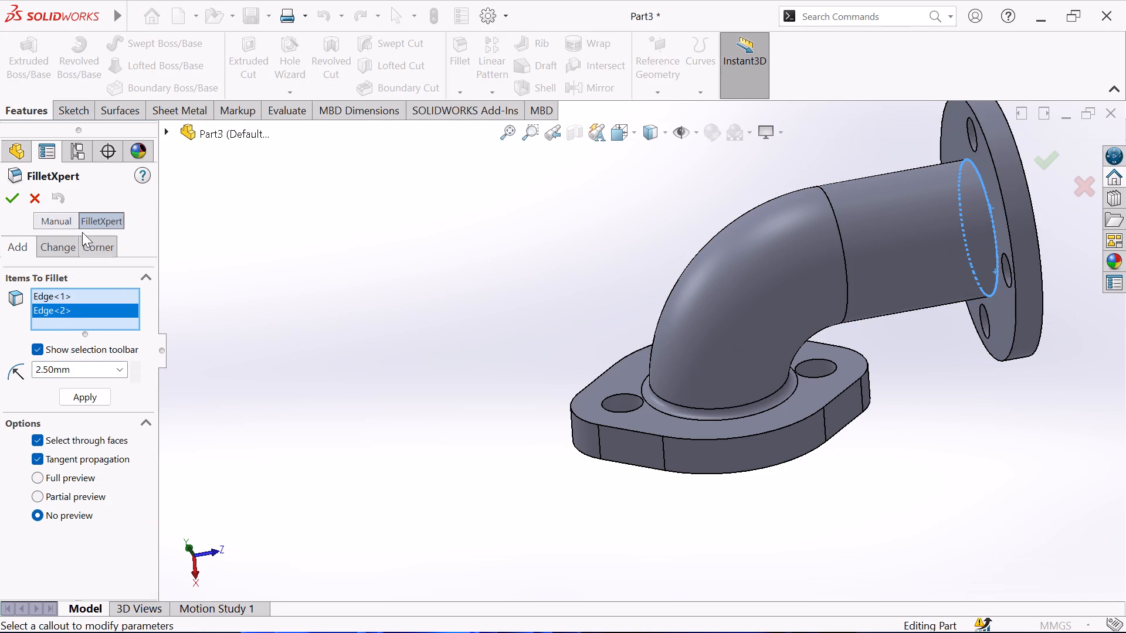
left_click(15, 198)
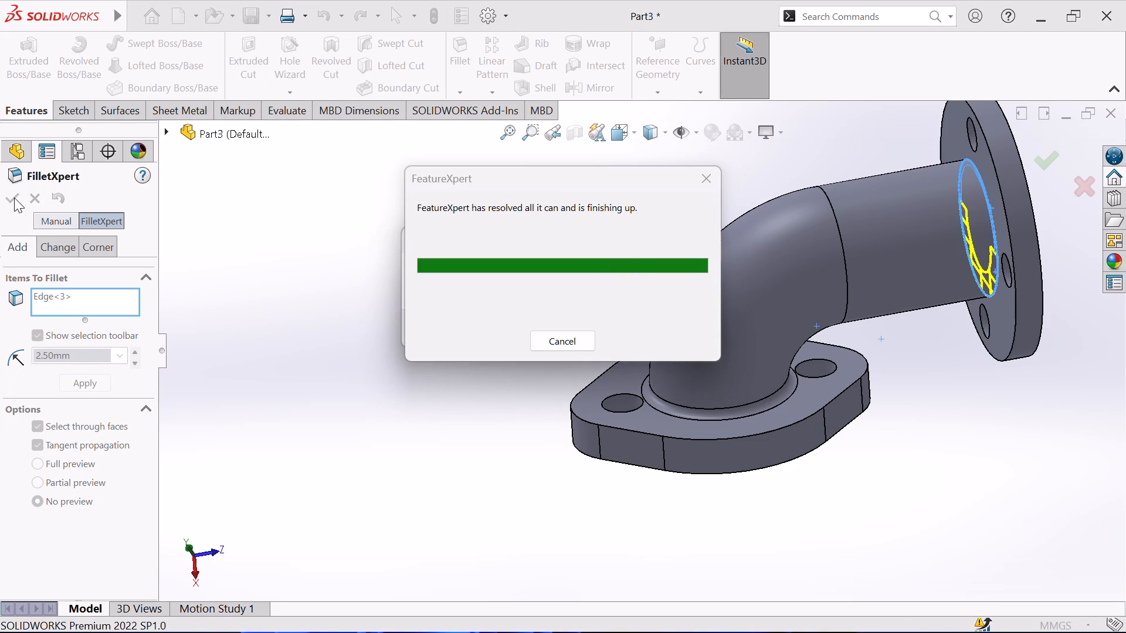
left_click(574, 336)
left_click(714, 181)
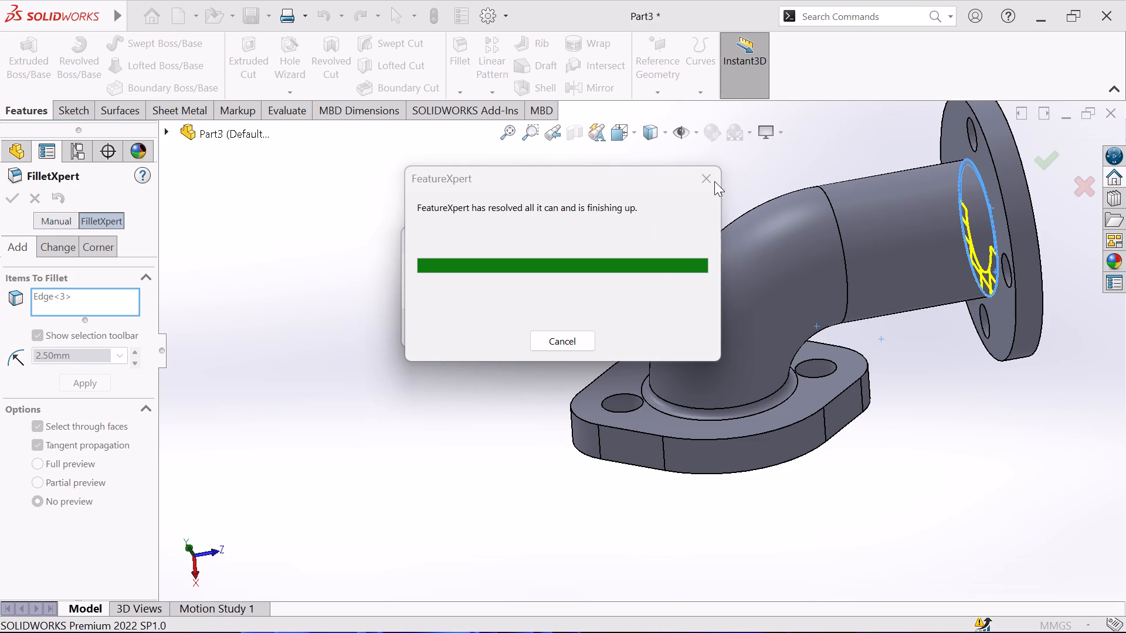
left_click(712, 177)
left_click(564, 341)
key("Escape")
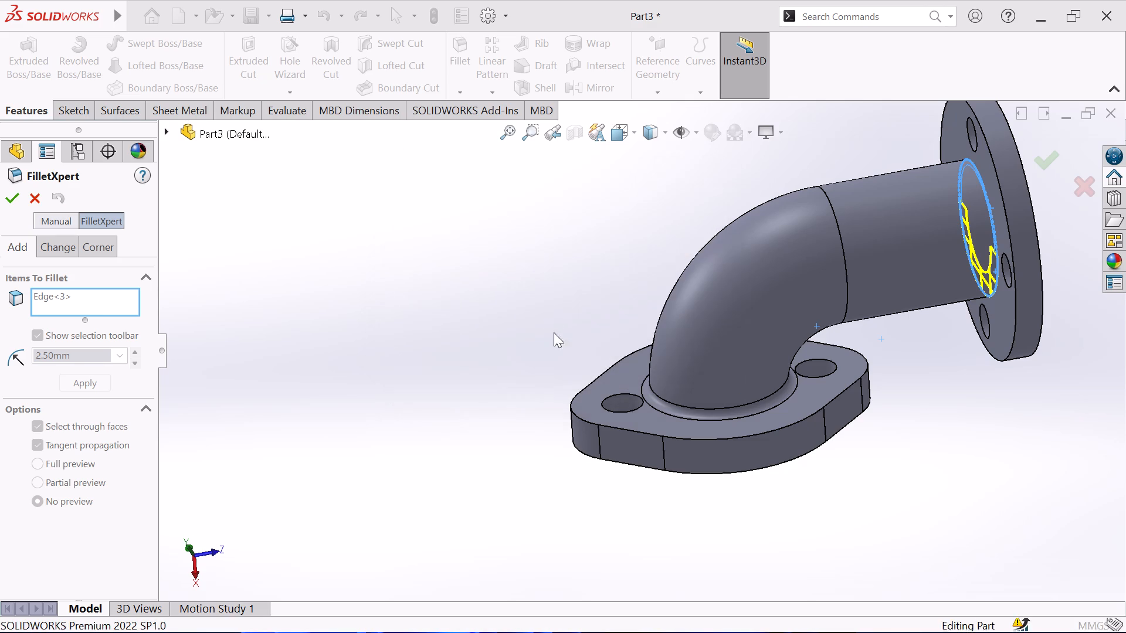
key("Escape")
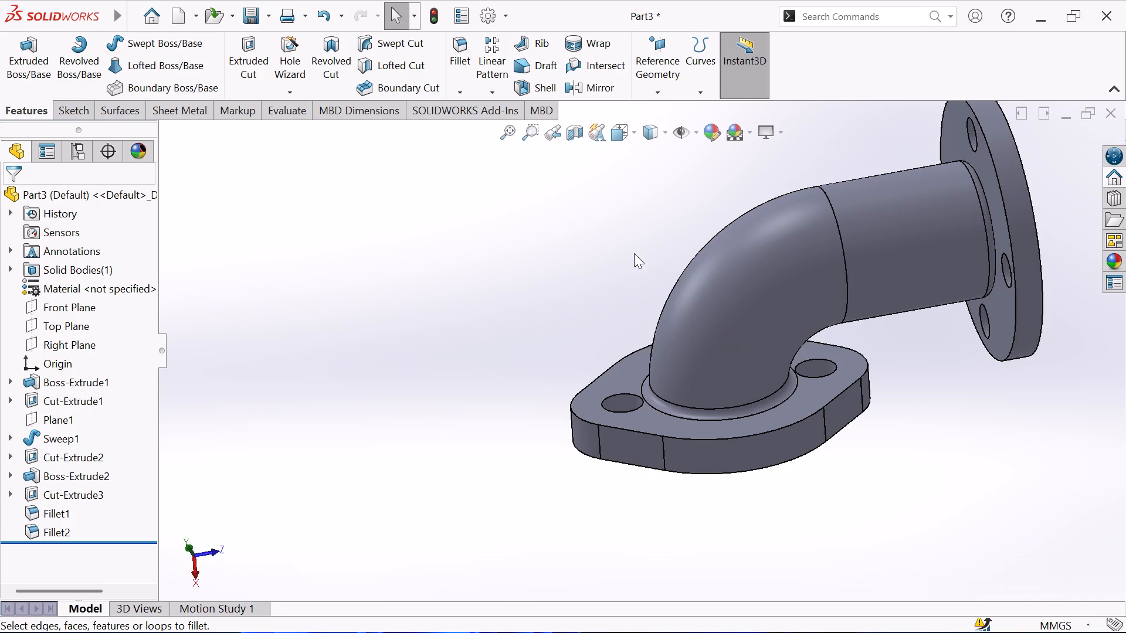
Examine the pipe's joints with the four-hole disc and the two-hole flange from several sides to check the fillets.
middle_click_drag(632, 249, 572, 267)
middle_click_drag(581, 267, 643, 267)
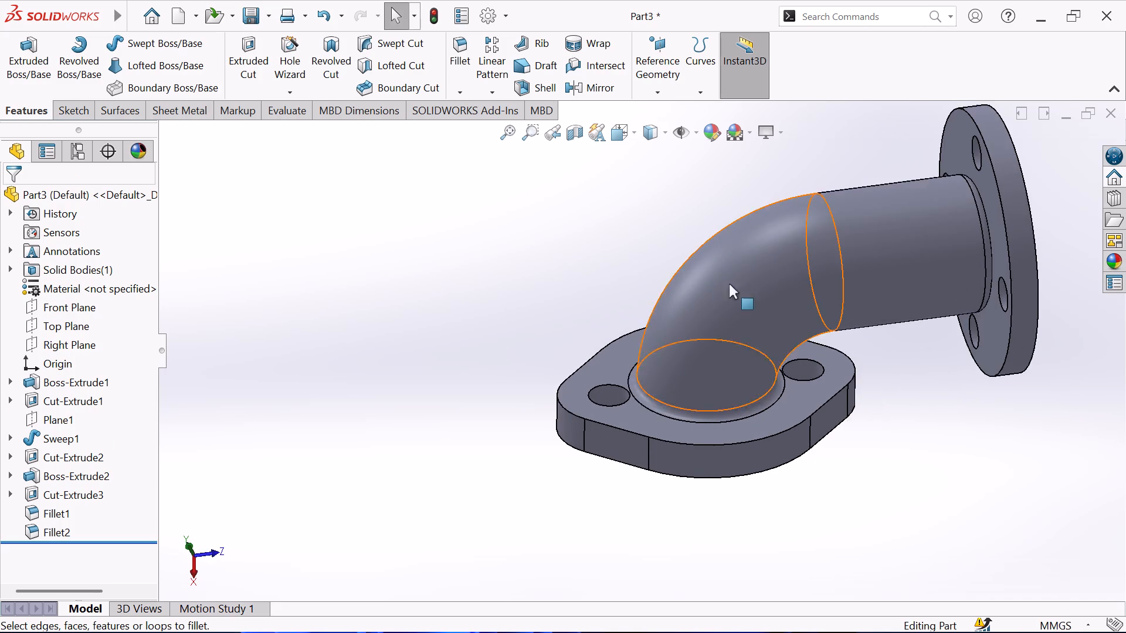
scroll(907, 291, "down", 3)
middle_click_drag(1050, 260, 1113, 142)
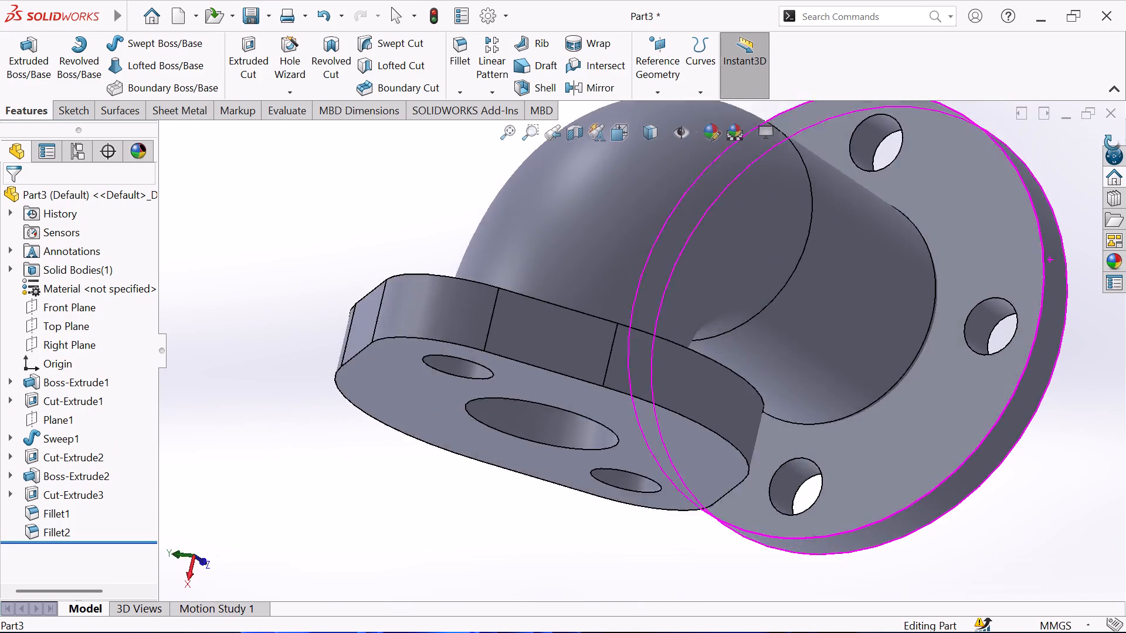
middle_click_drag(1113, 142, 1037, 198)
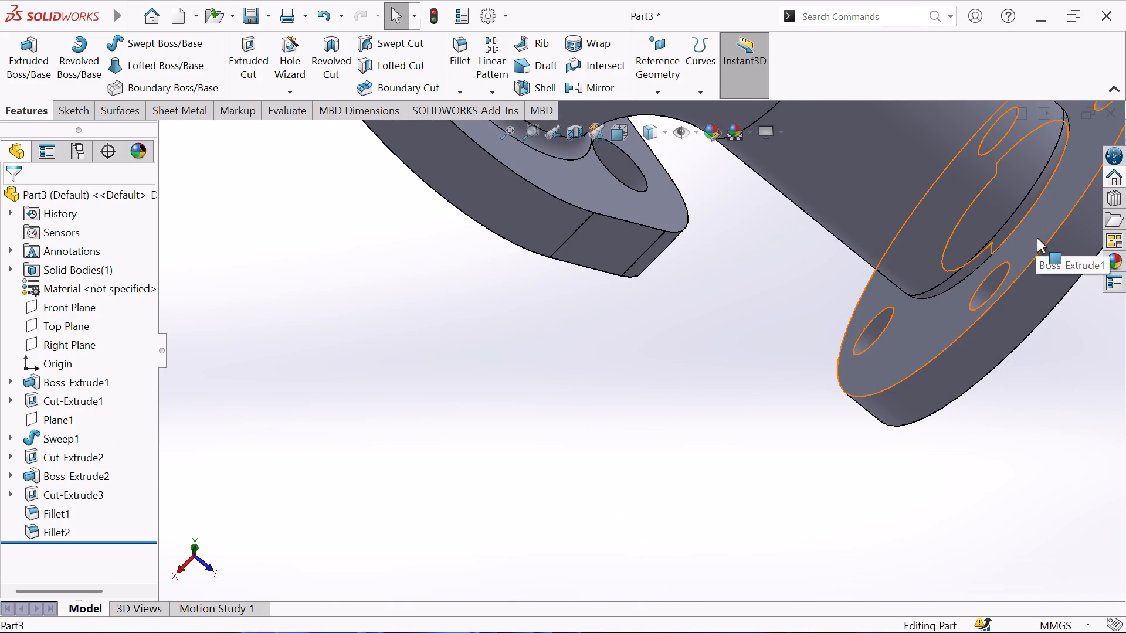
scroll(1069, 259, "up", 2)
middle_click_drag(1069, 259, 1057, 252)
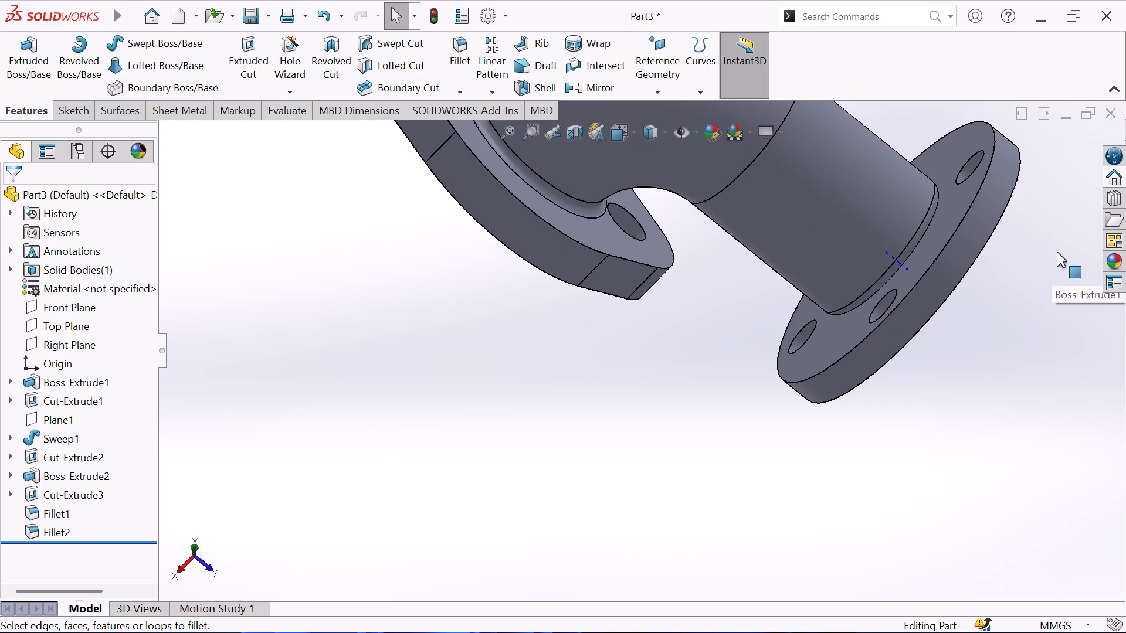
middle_click_drag(1057, 252, 762, 241)
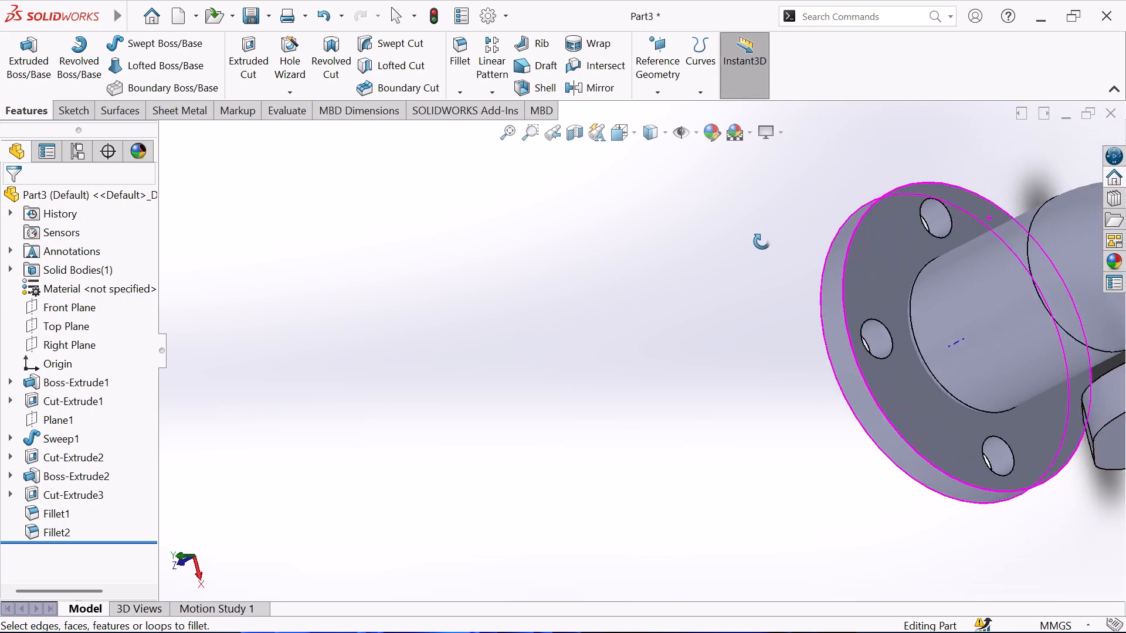
middle_click_drag(762, 241, 780, 372)
scroll(810, 414, "up", 1)
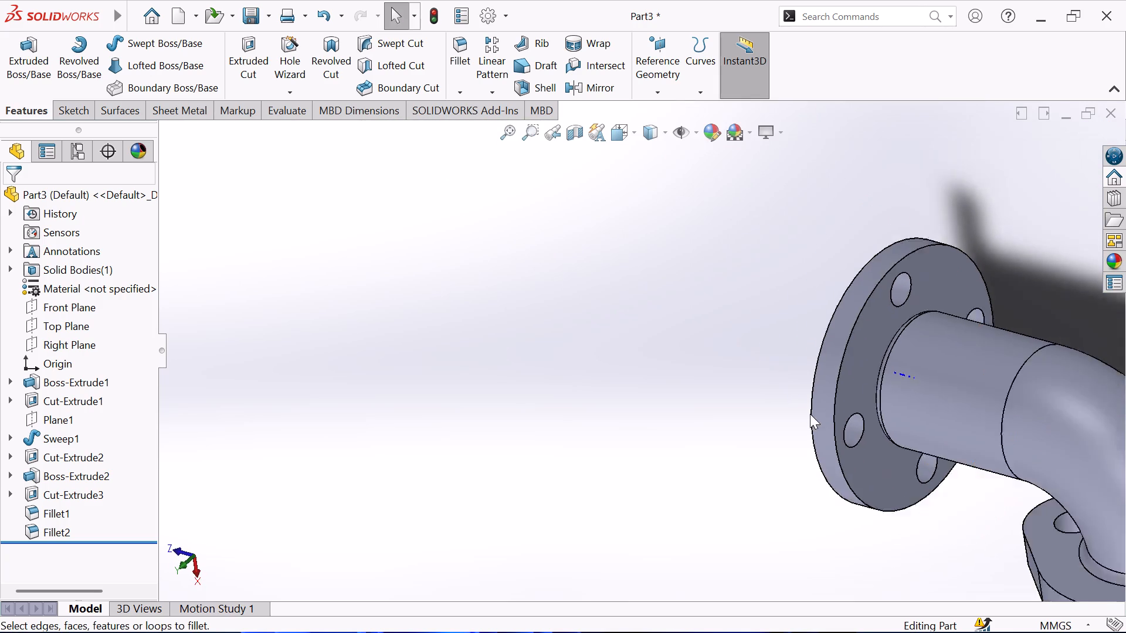
scroll(810, 414, "up", 3)
key("Escape")
middle_click_drag(977, 332, 1030, 263)
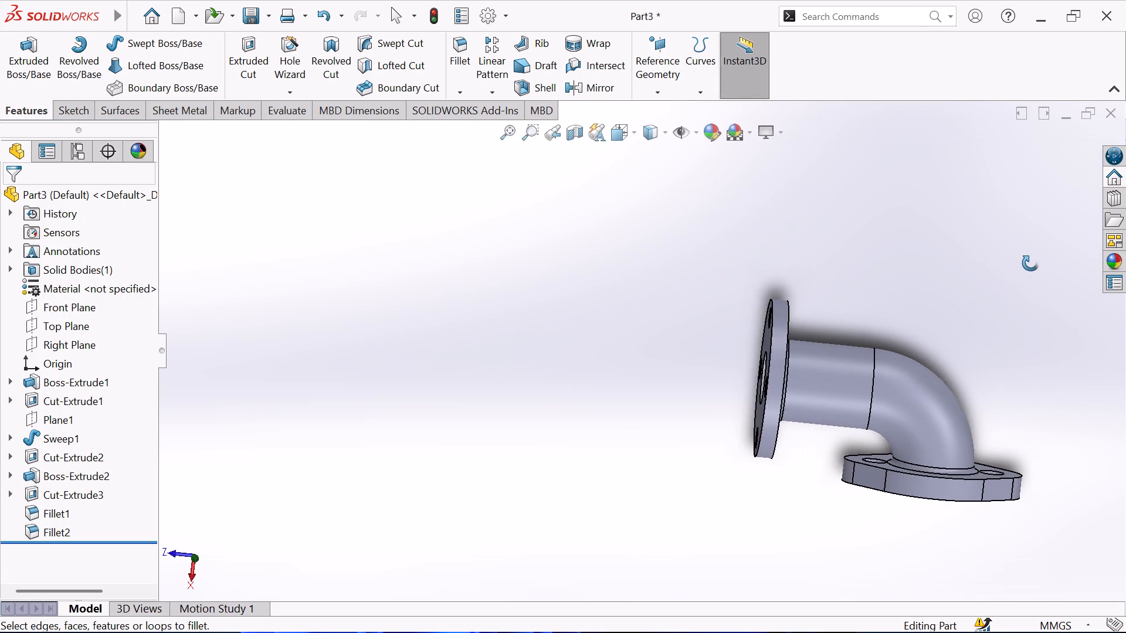
middle_click_drag(1030, 263, 1035, 261)
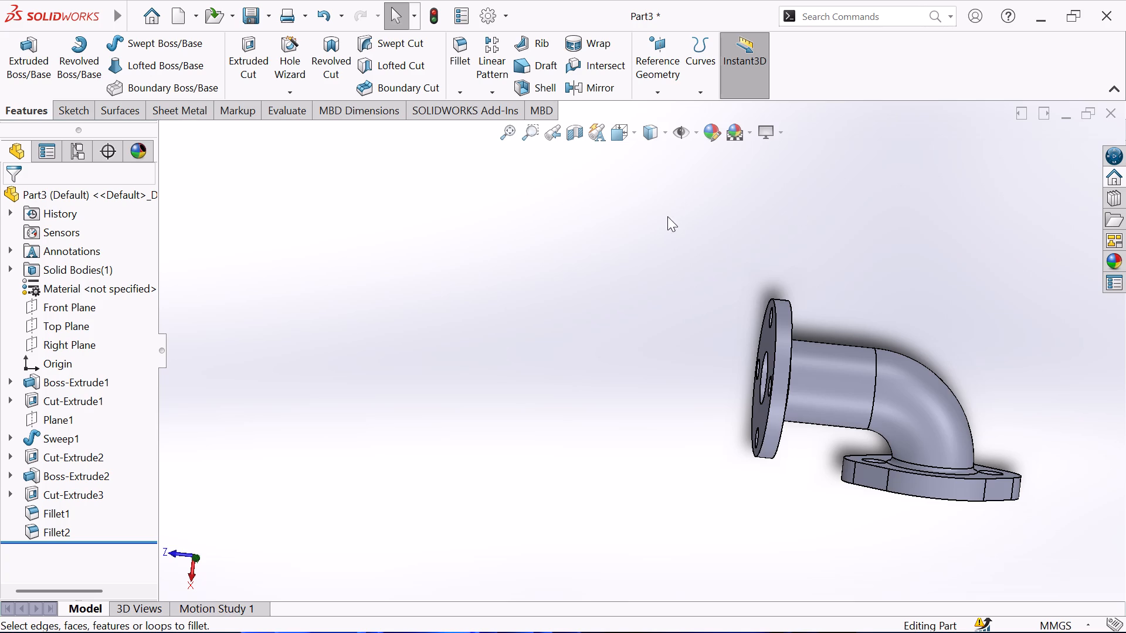
middle_click_drag(662, 219, 601, 341)
scroll(622, 336, "down", 1)
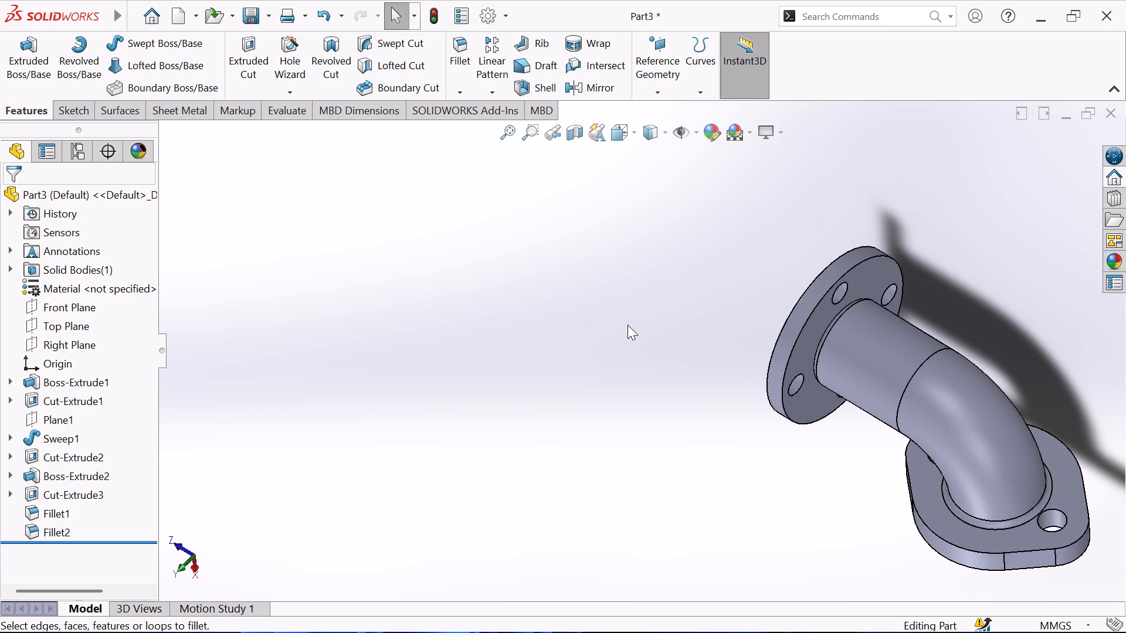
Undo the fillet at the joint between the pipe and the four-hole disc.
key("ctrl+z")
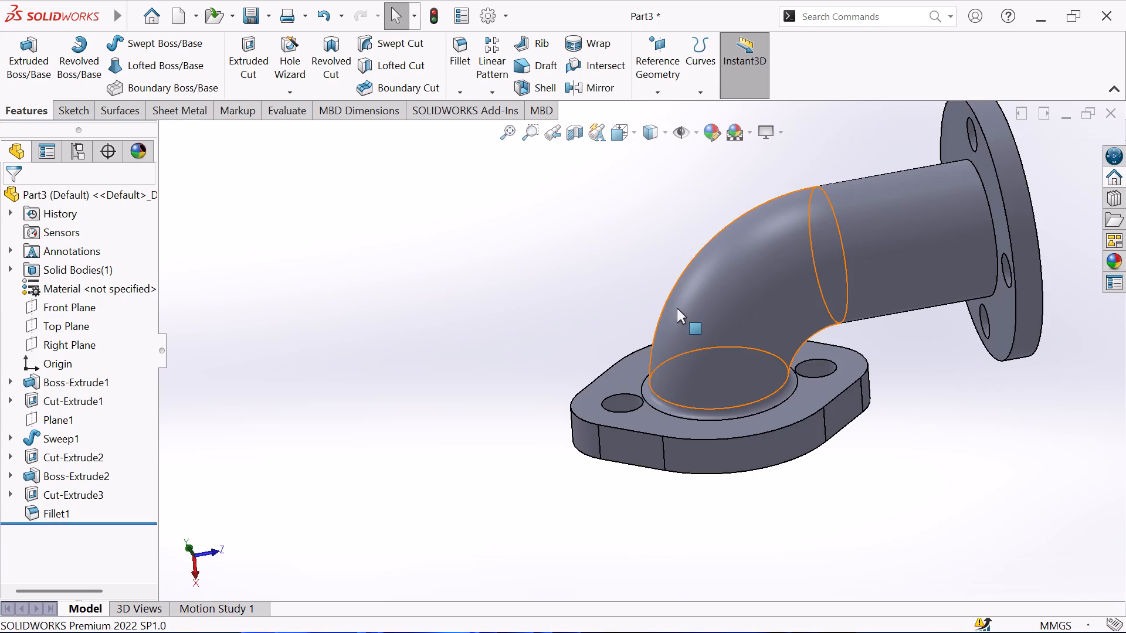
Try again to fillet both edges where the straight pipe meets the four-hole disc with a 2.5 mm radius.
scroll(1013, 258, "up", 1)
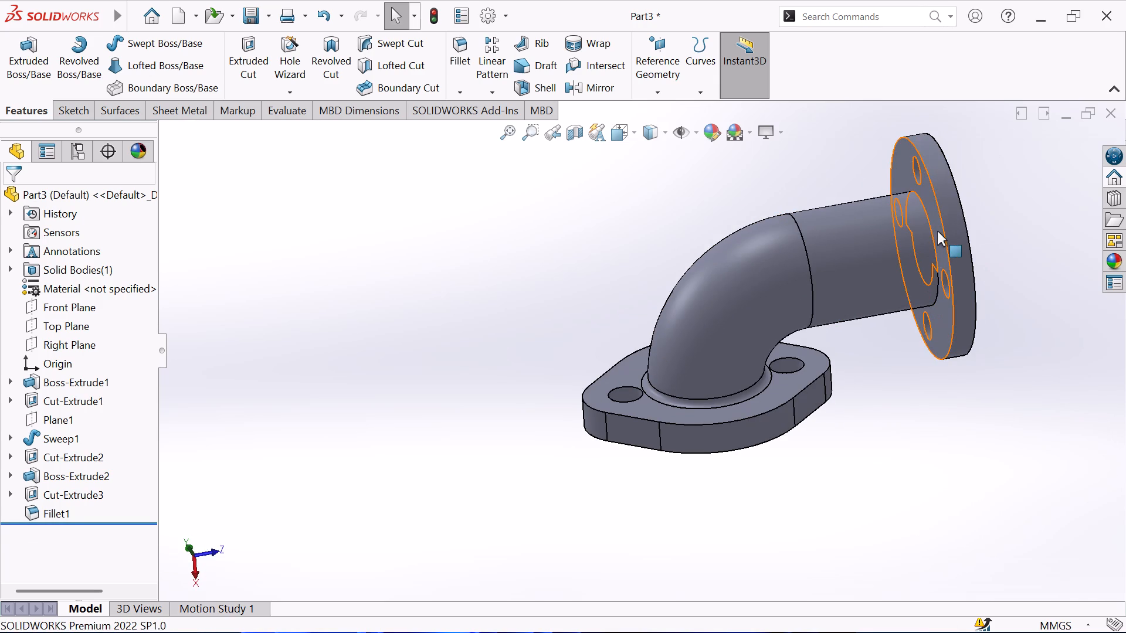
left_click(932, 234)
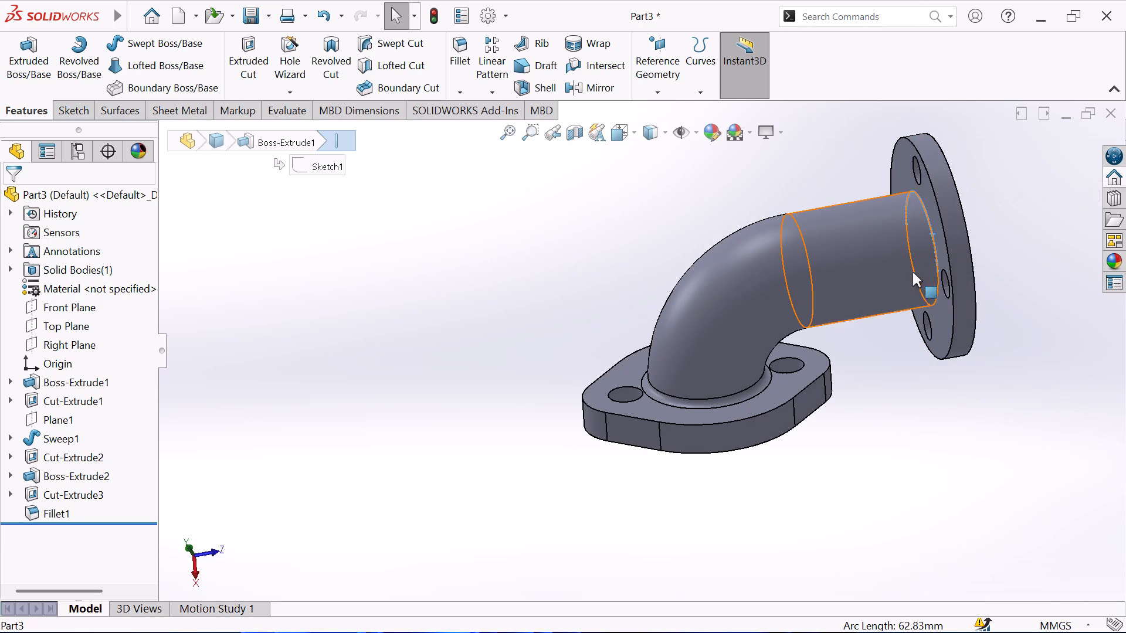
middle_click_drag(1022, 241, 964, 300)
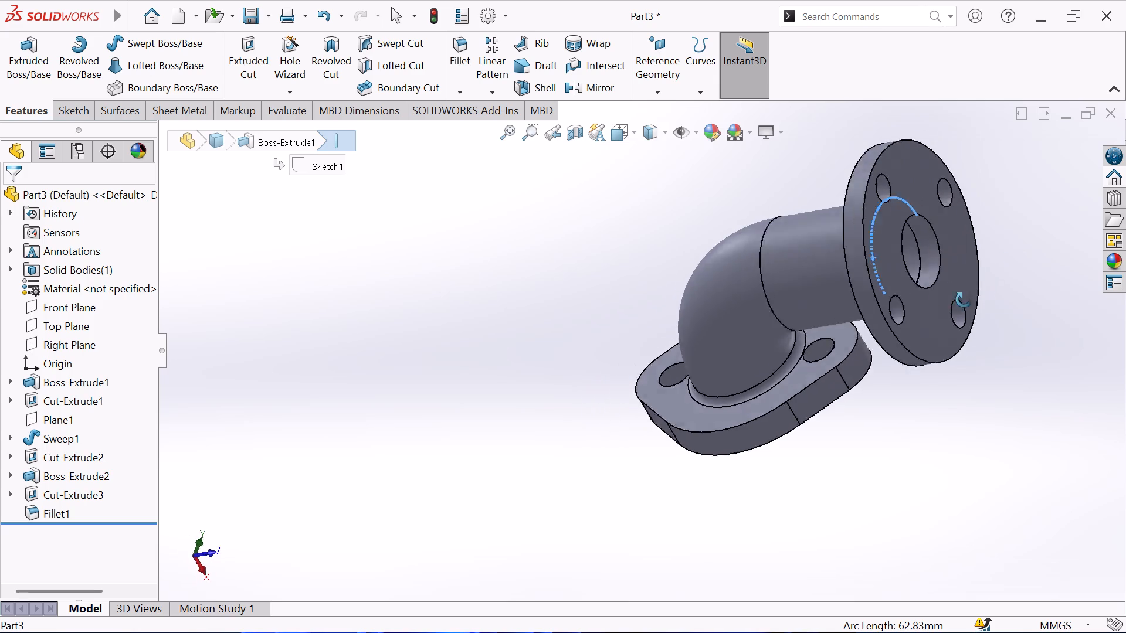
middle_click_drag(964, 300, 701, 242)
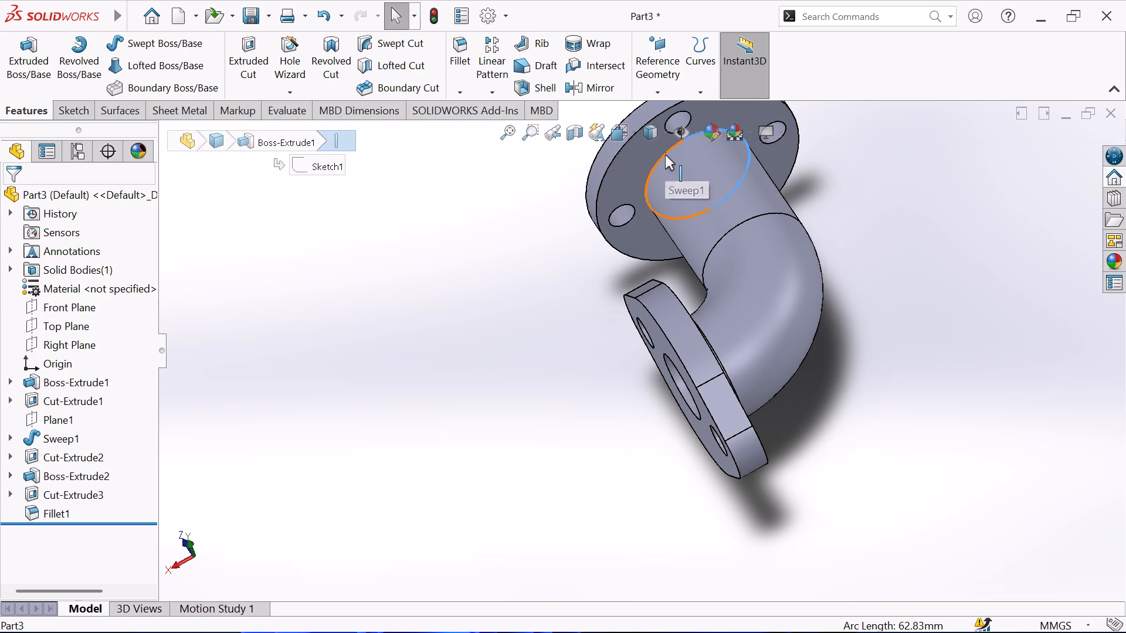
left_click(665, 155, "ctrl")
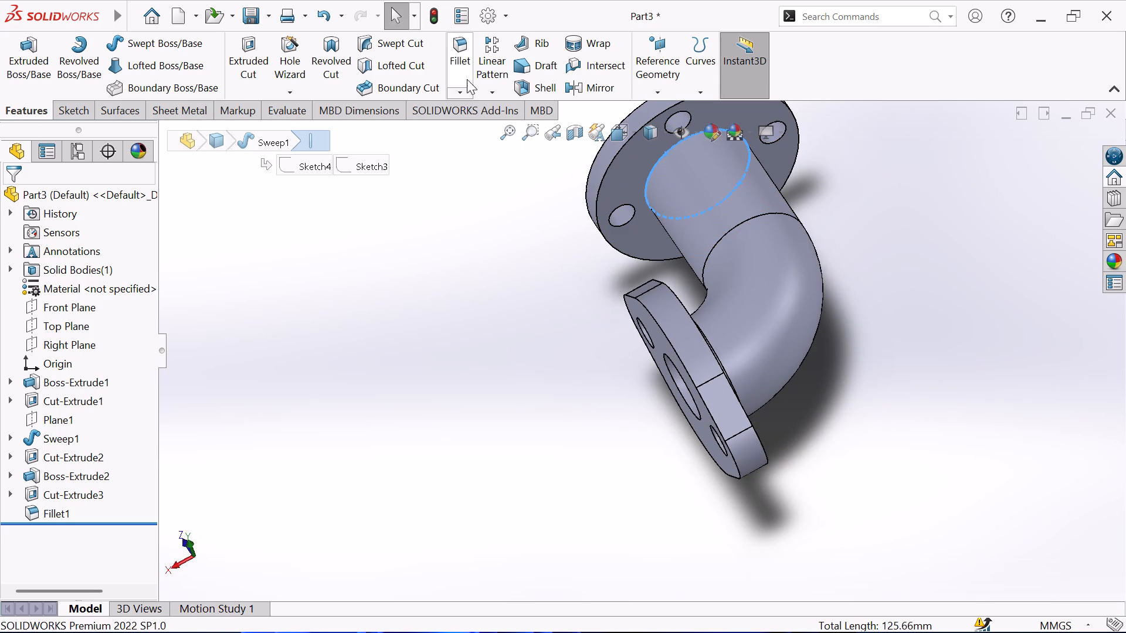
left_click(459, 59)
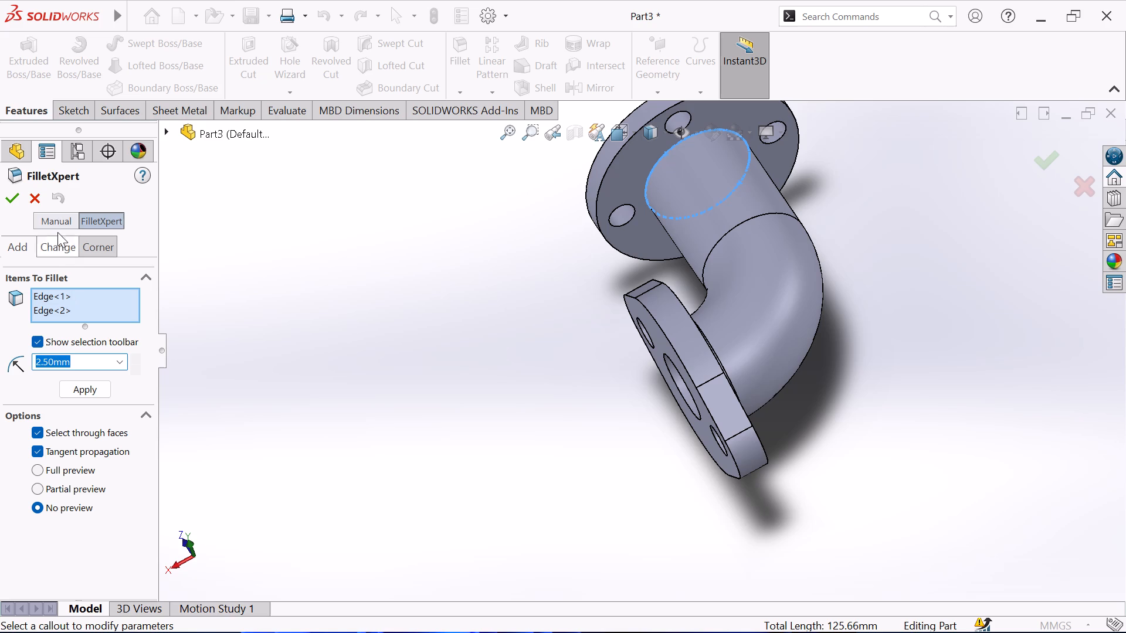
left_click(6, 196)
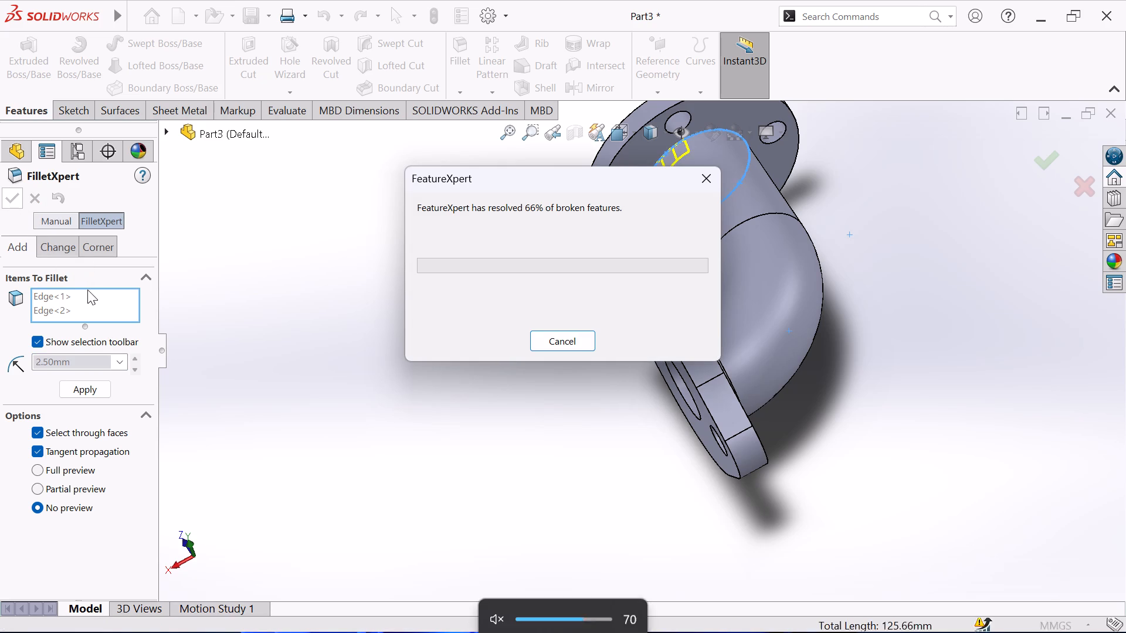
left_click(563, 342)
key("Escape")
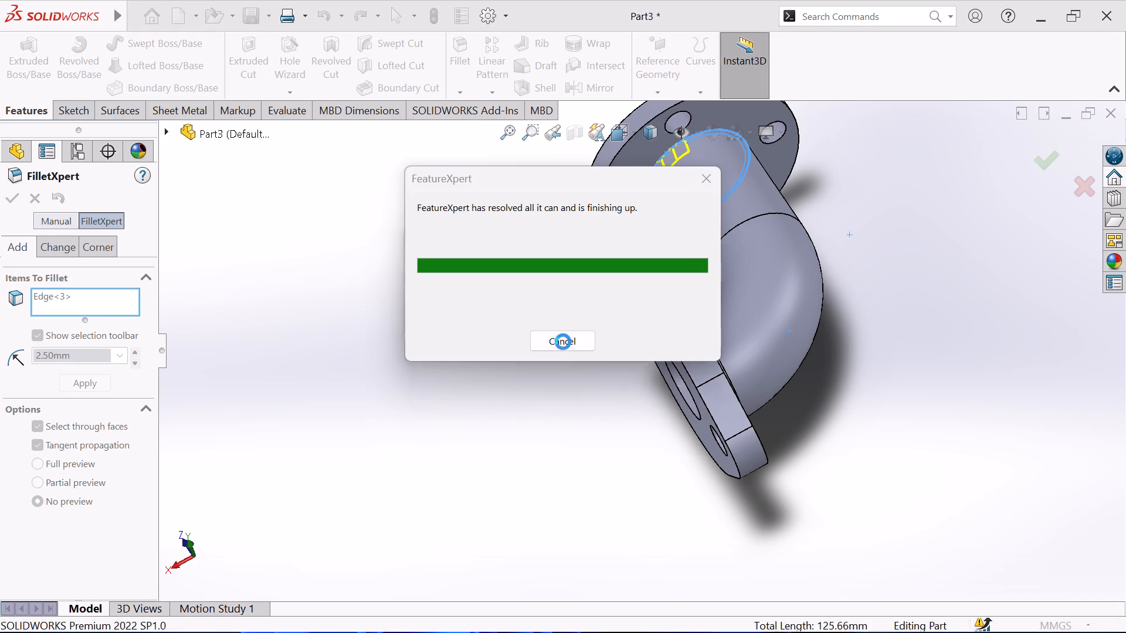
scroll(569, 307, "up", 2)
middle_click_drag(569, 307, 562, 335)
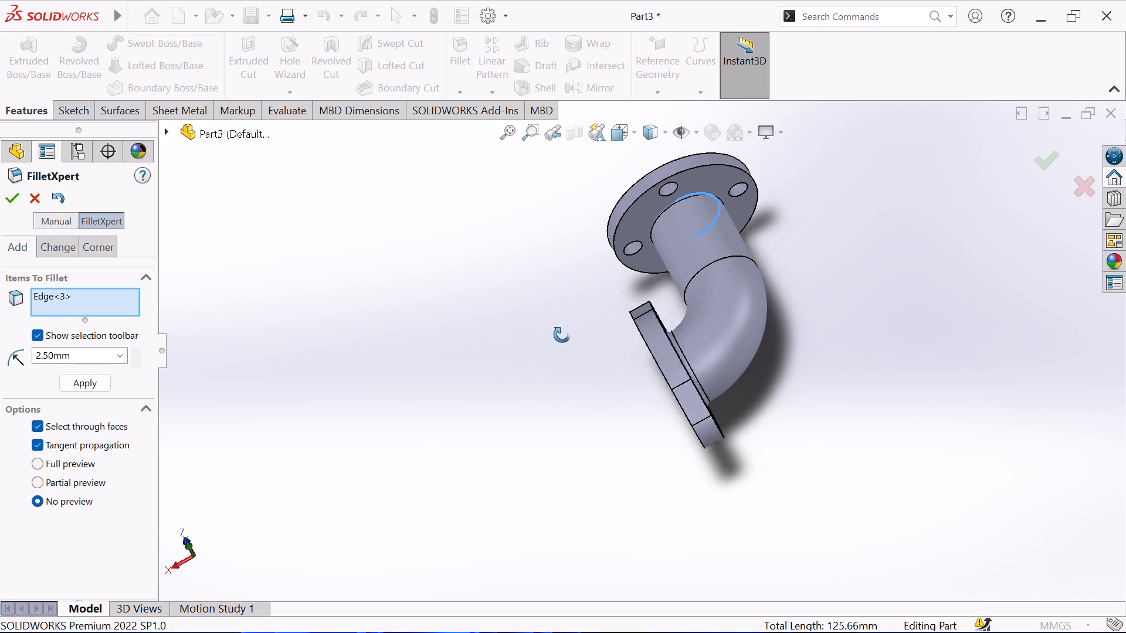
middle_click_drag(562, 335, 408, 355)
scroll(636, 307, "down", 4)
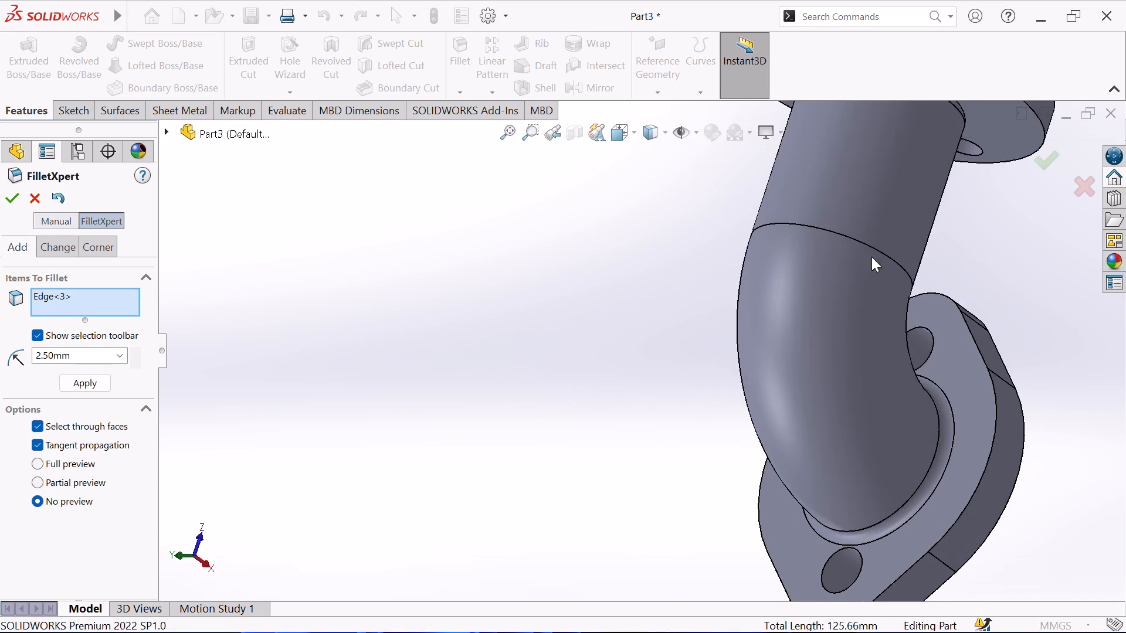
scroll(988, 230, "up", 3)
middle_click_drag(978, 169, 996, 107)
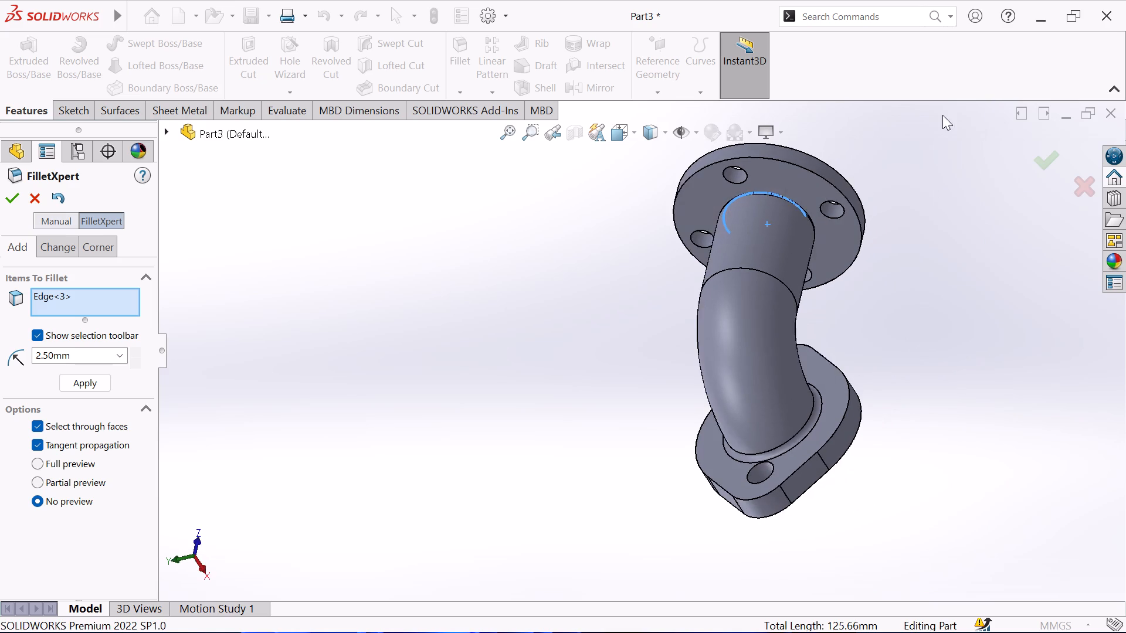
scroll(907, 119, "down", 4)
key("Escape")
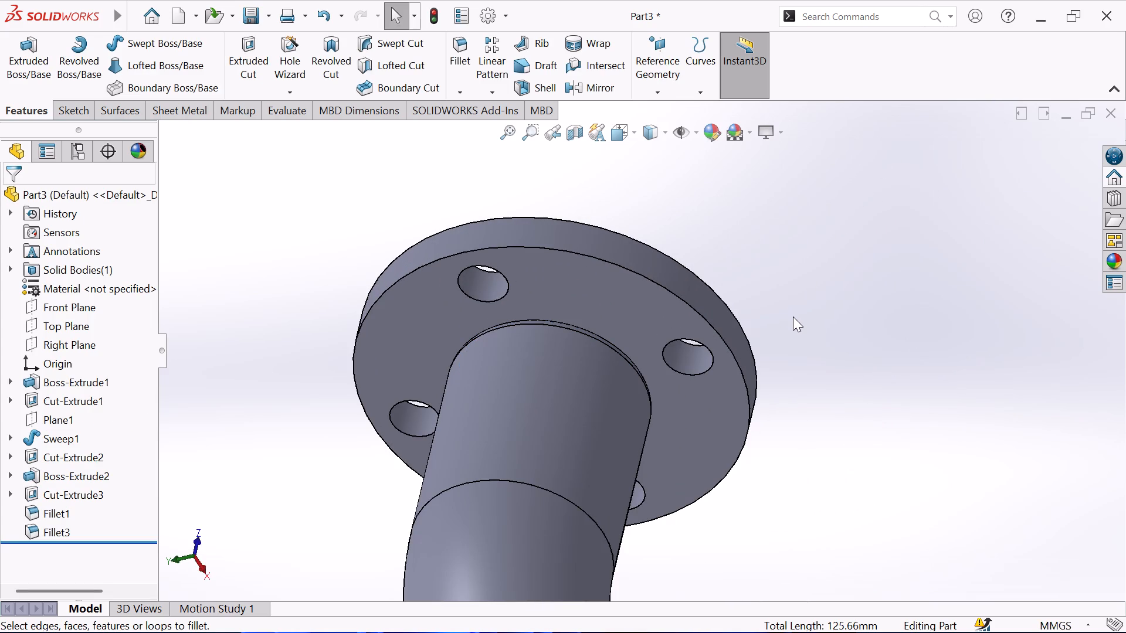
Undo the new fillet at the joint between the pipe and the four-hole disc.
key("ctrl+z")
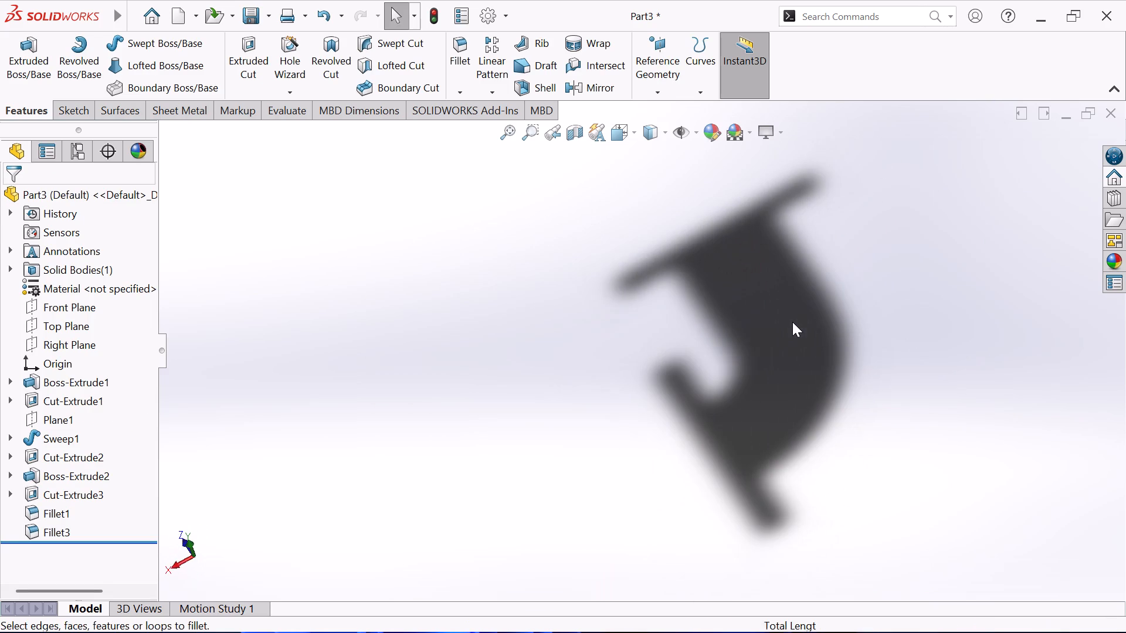
Examine the edges where the straight pipe meets the four-hole disc up close from several angles.
scroll(723, 232, "down", 3)
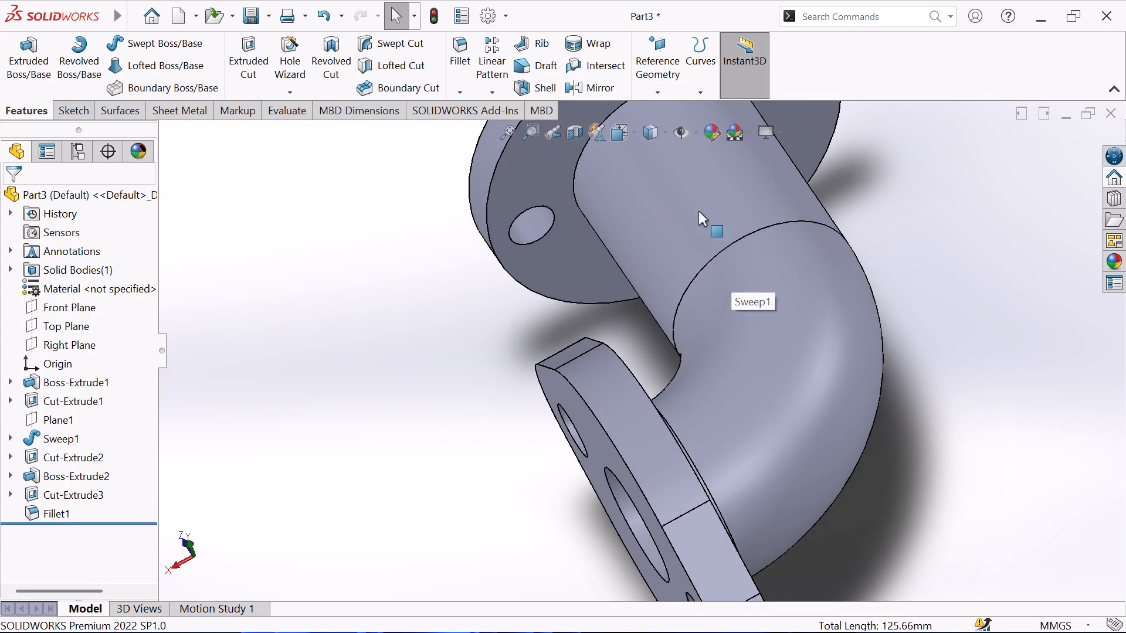
scroll(648, 190, "down", 2)
middle_click_drag(285, 210, 331, 287)
scroll(330, 260, "up", 4)
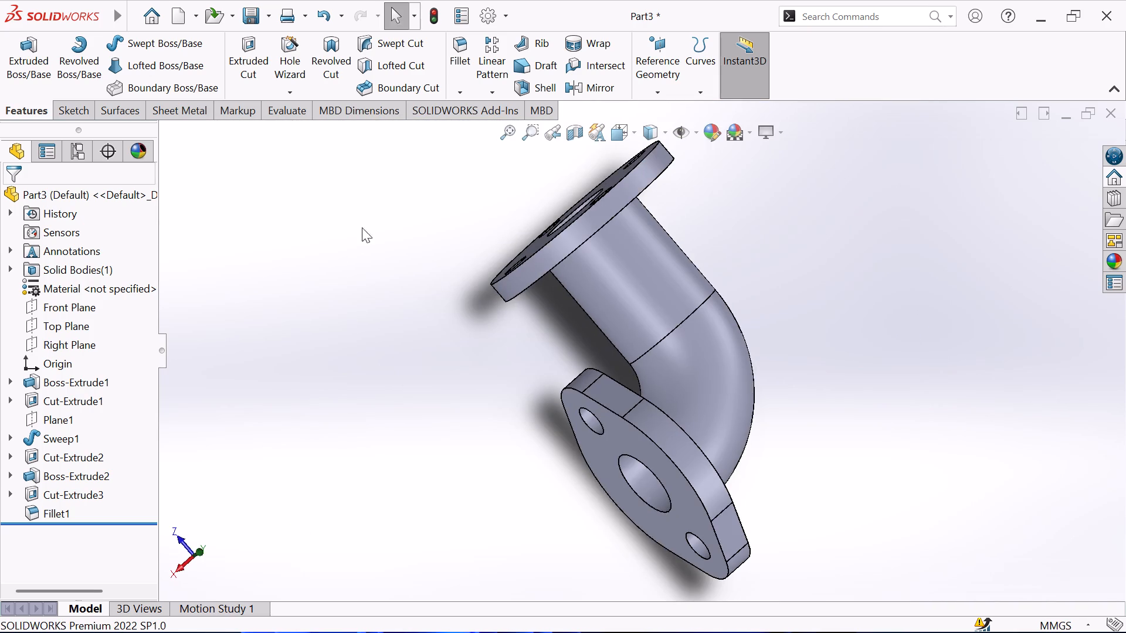
scroll(528, 188, "down", 3)
middle_click_drag(530, 188, 456, 220)
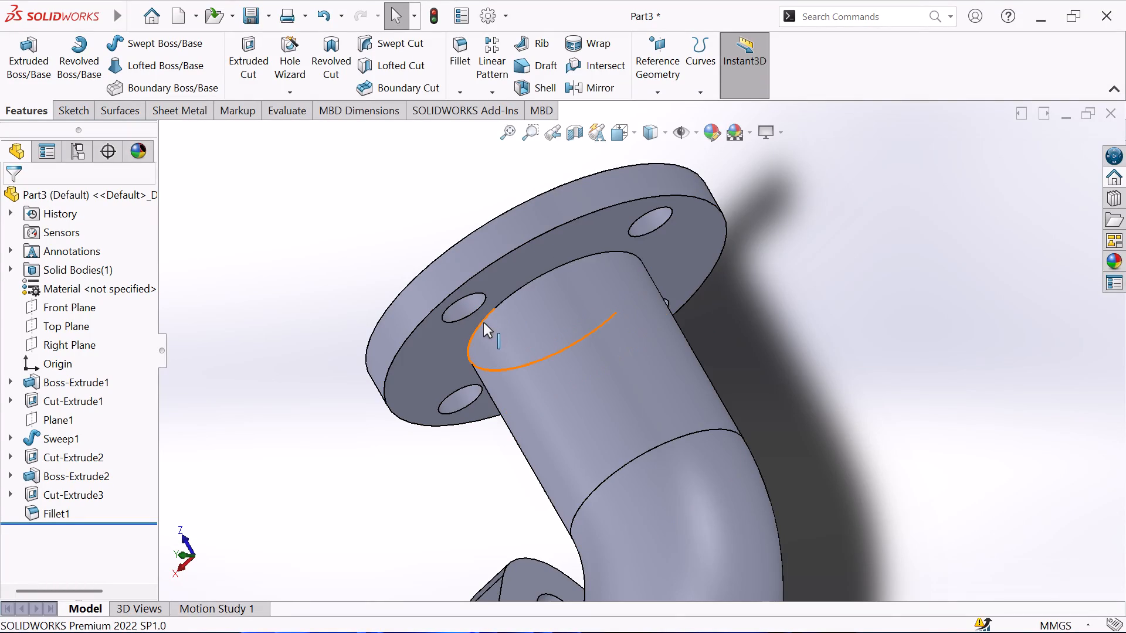
scroll(348, 222, "down", 1)
middle_click_drag(348, 222, 379, 233)
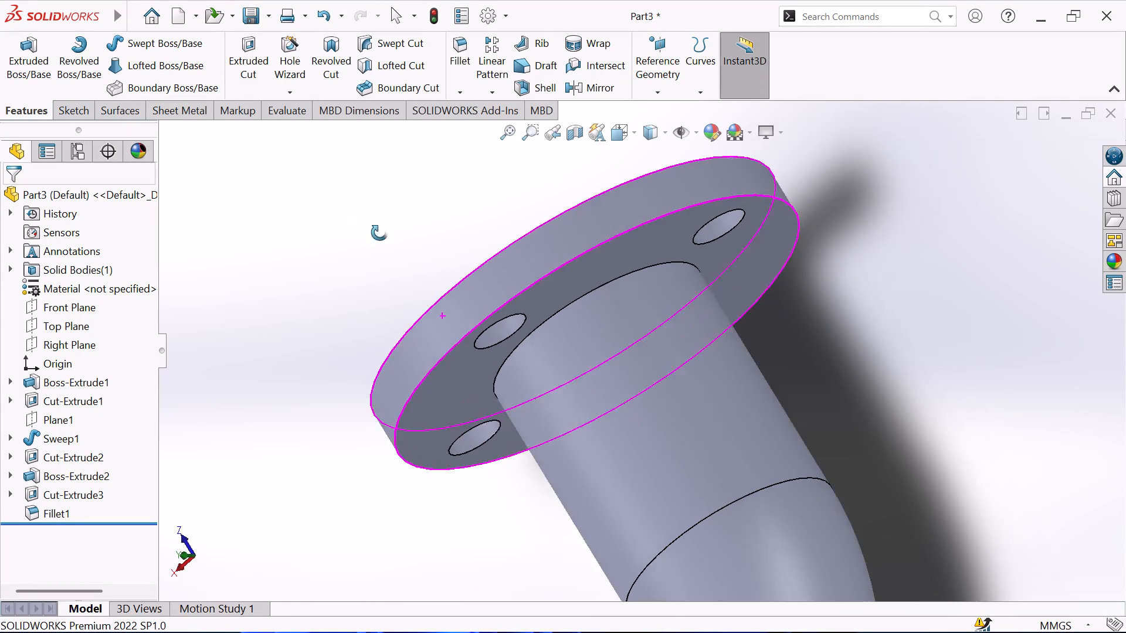
middle_click_drag(379, 233, 381, 217)
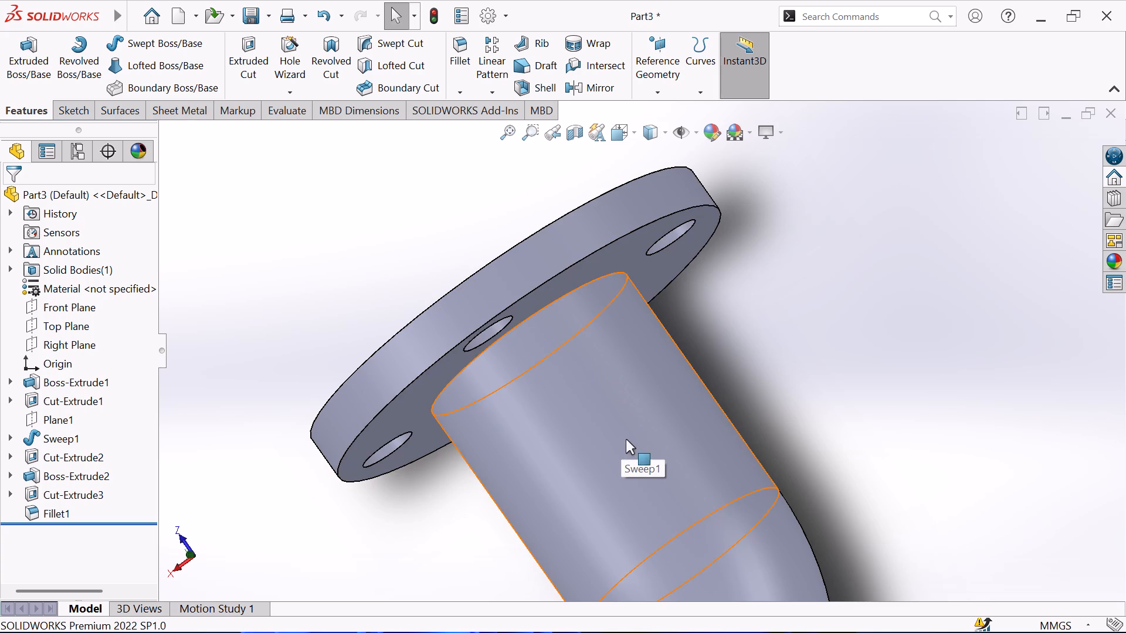
Review the whole pipe elbow from all sides, including the four-hole disc, the bend and the two-hole flange.
scroll(630, 425, "up", 4)
scroll(808, 488, "up", 3)
middle_click_drag(781, 457, 620, 363)
scroll(765, 441, "up", 1)
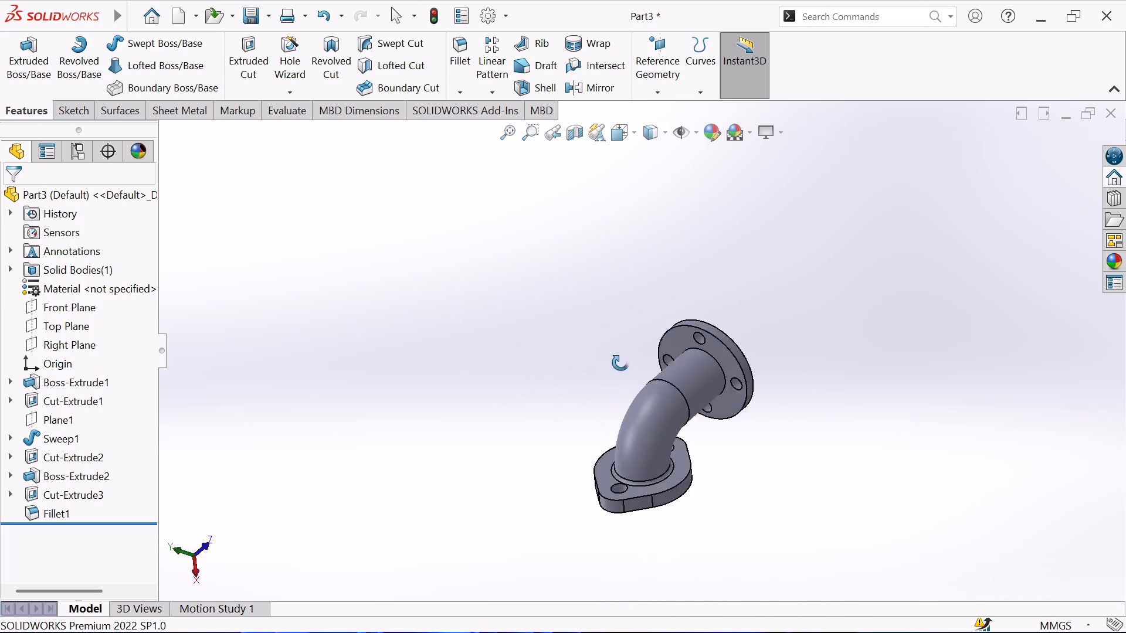
middle_click_drag(620, 363, 498, 359)
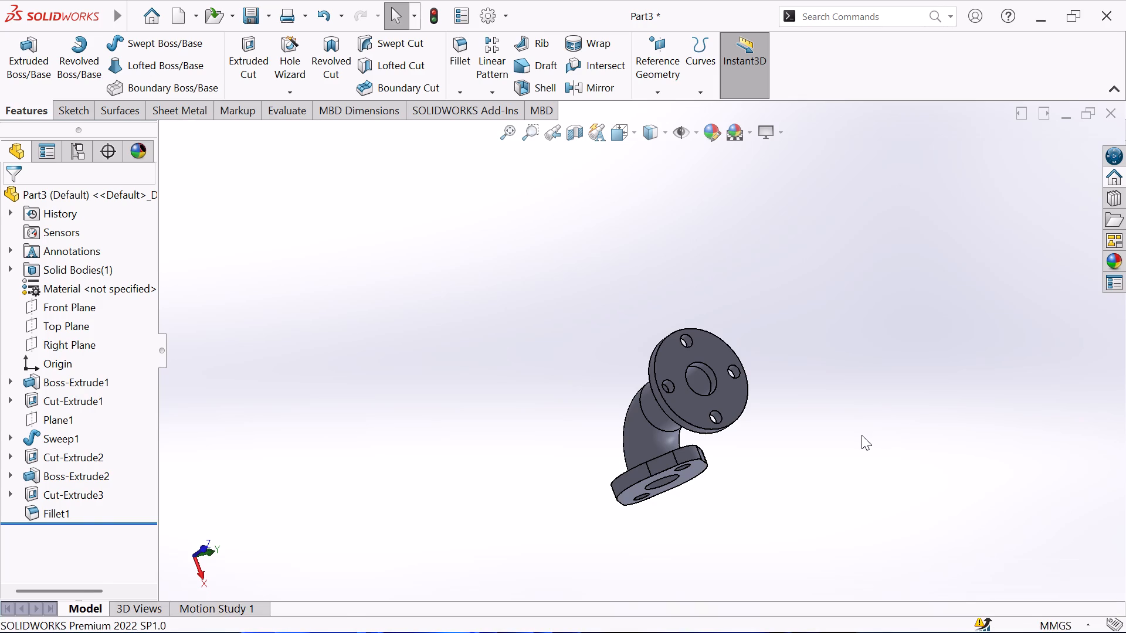
scroll(730, 438, "up", 1)
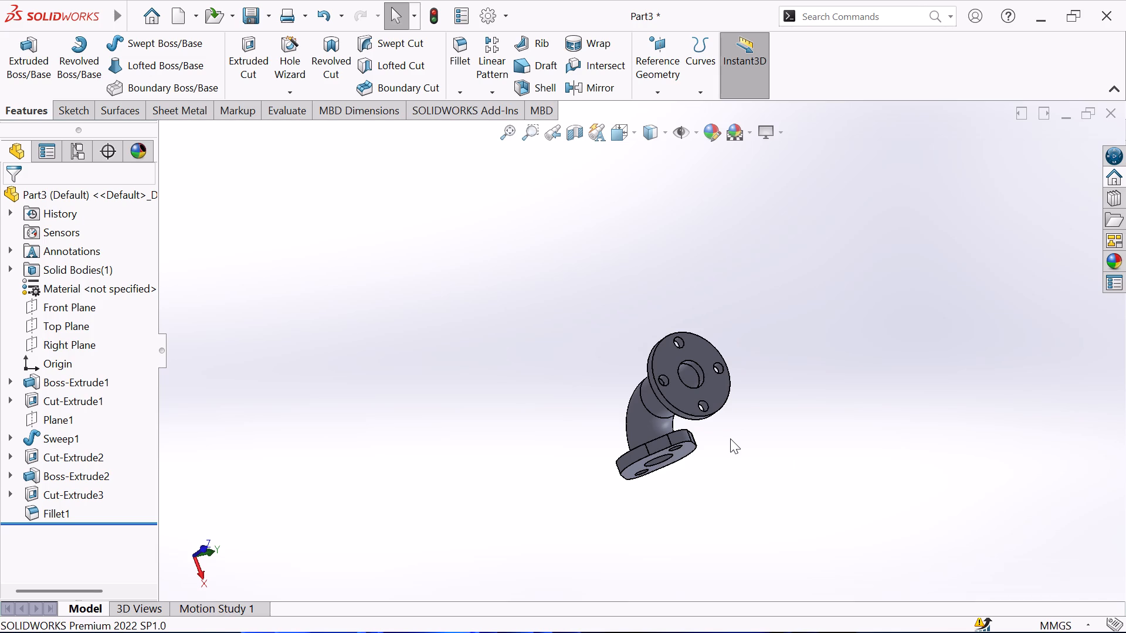
scroll(742, 452, "up", 1)
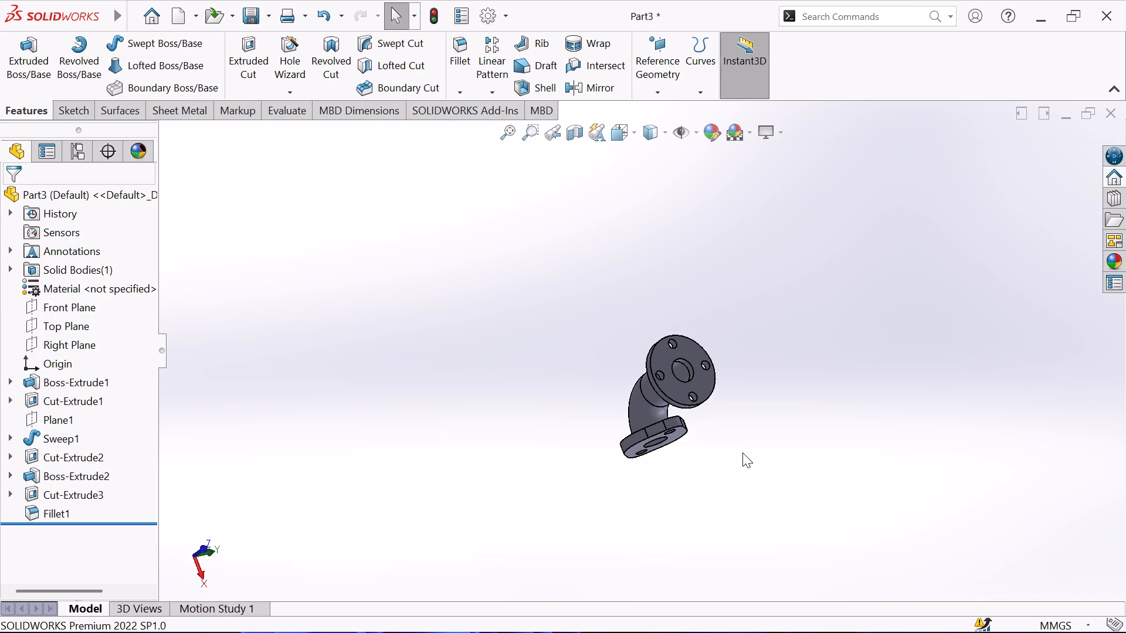
middle_click_drag(742, 452, 358, 456)
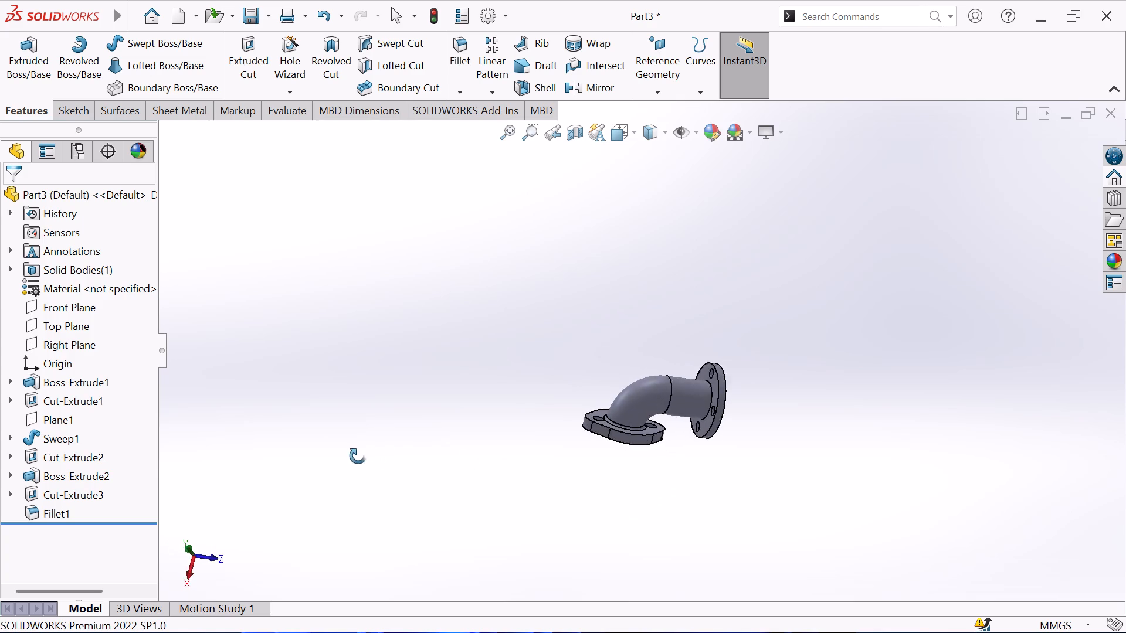
middle_click_drag(358, 456, 226, 431)
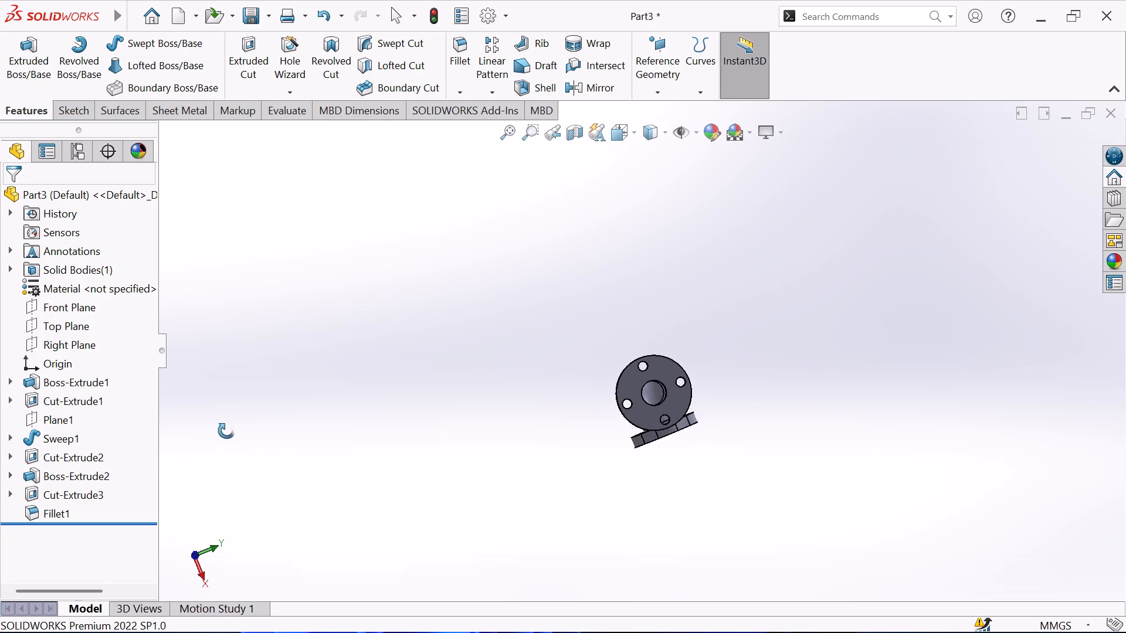
middle_click_drag(226, 431, 648, 346)
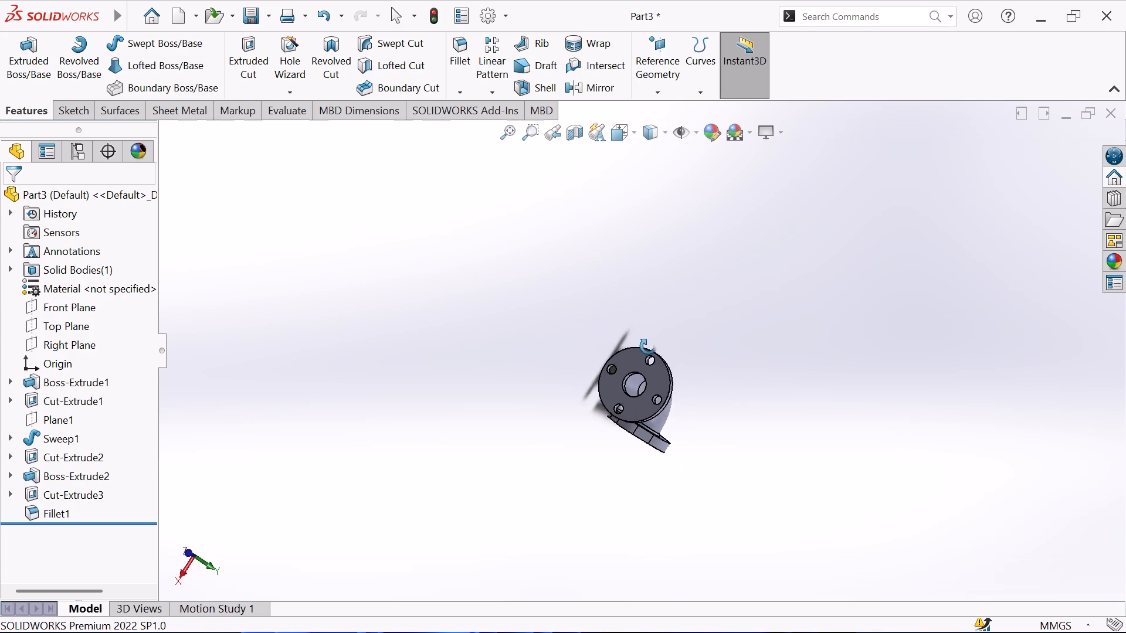
middle_click_drag(648, 346, 651, 394)
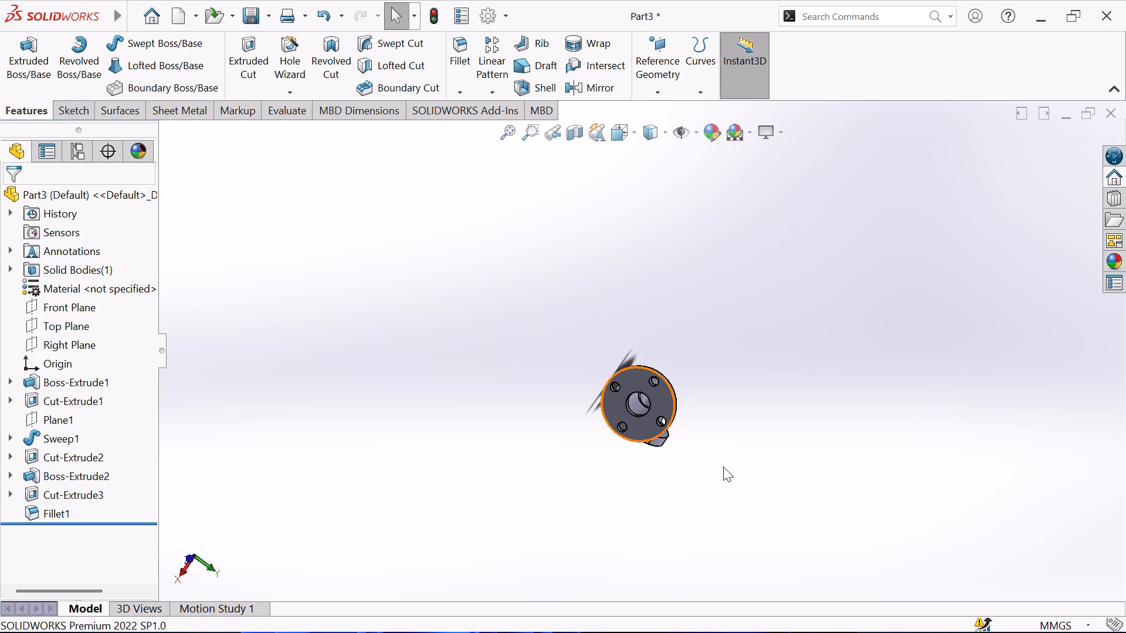
scroll(700, 479, "up", 1)
middle_click_drag(645, 418, 639, 418)
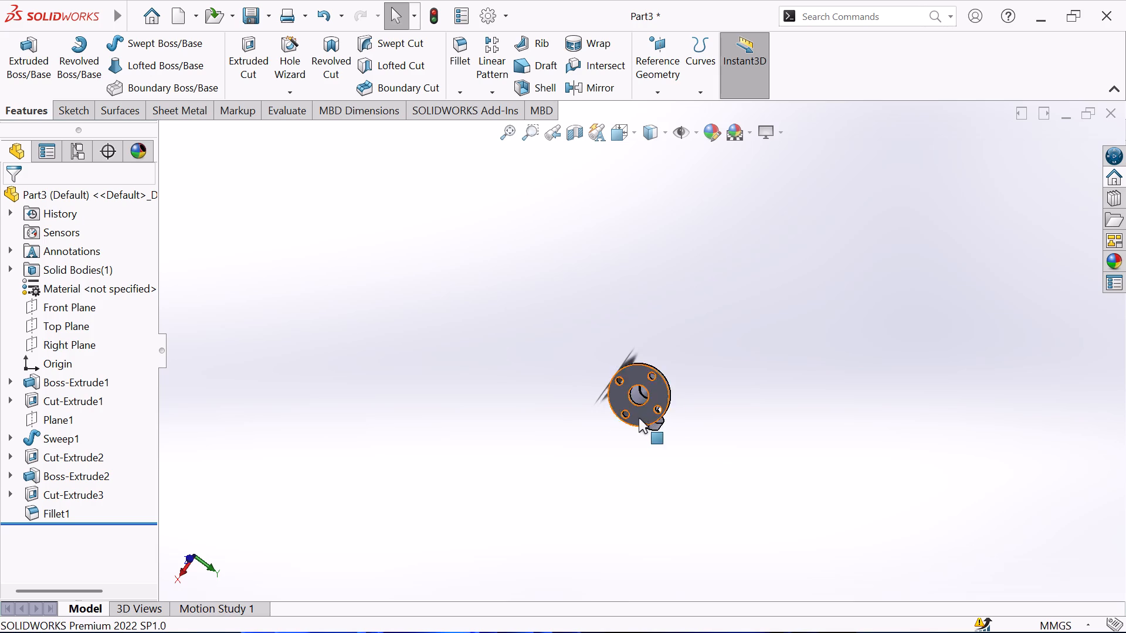
middle_click_drag(639, 418, 565, 349)
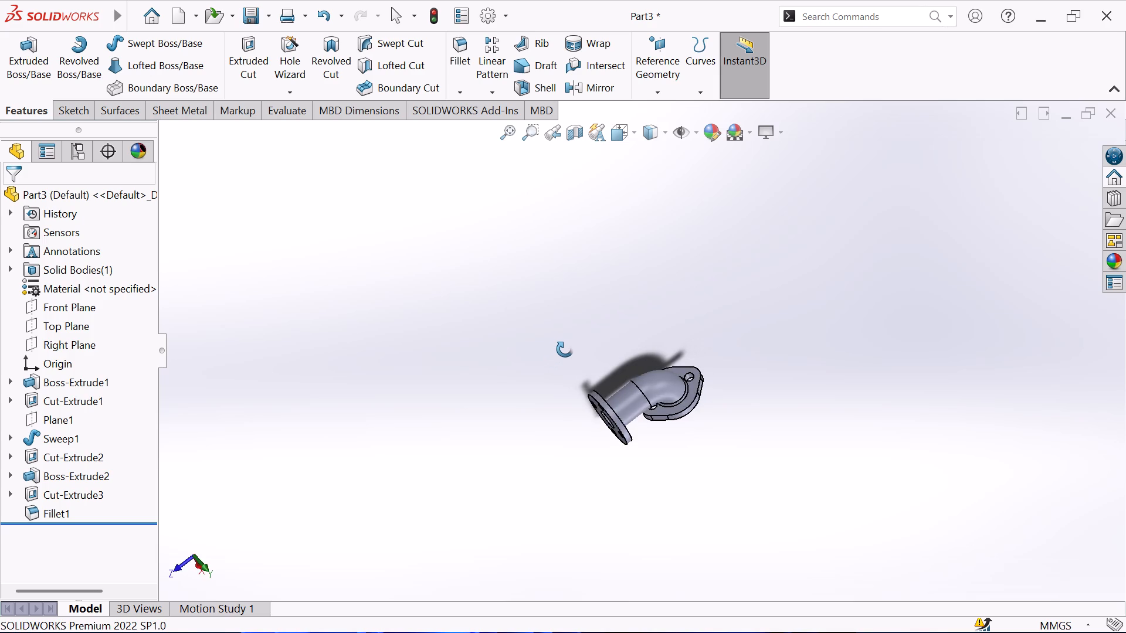
middle_click_drag(565, 349, 575, 338)
scroll(625, 438, "down", 4)
middle_click_drag(560, 367, 524, 341)
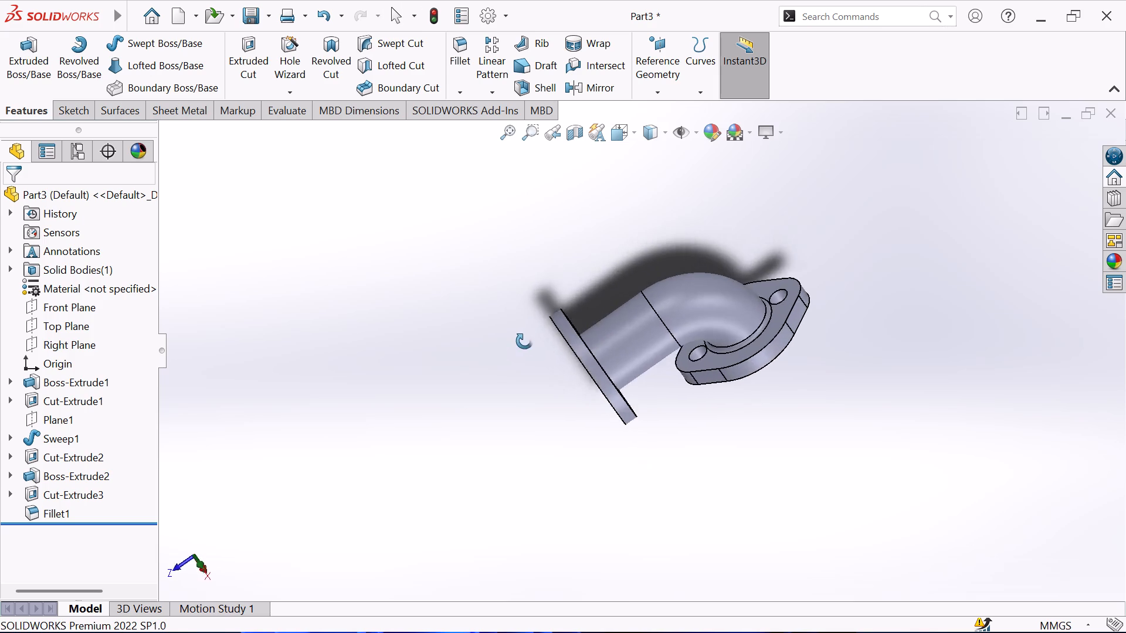
middle_click_drag(524, 341, 204, 382)
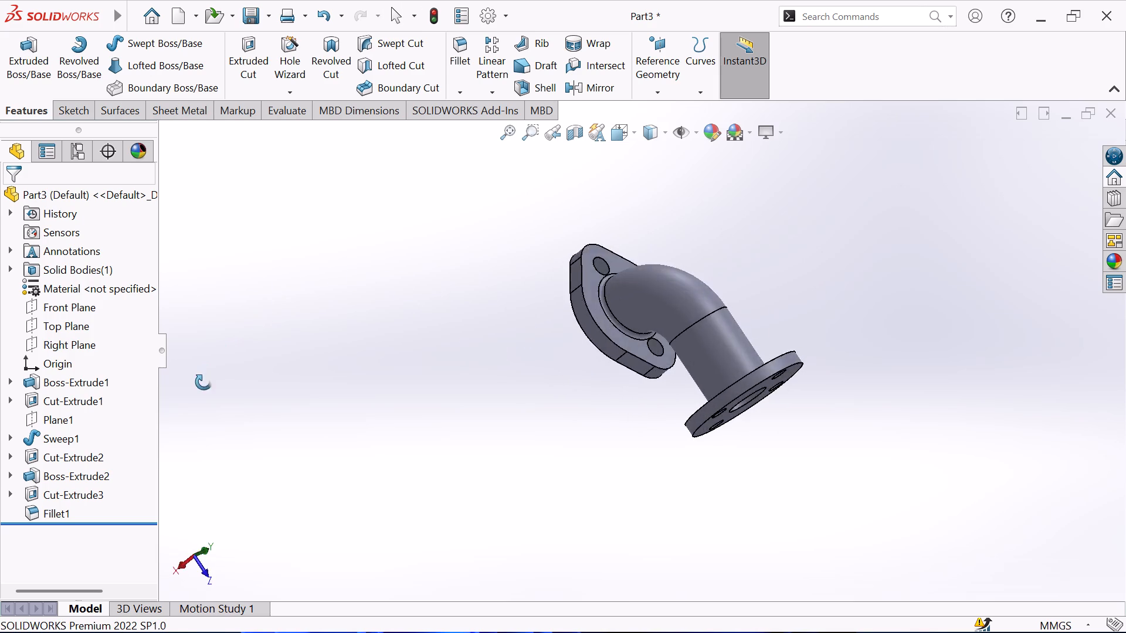
middle_click_drag(204, 382, 289, 356)
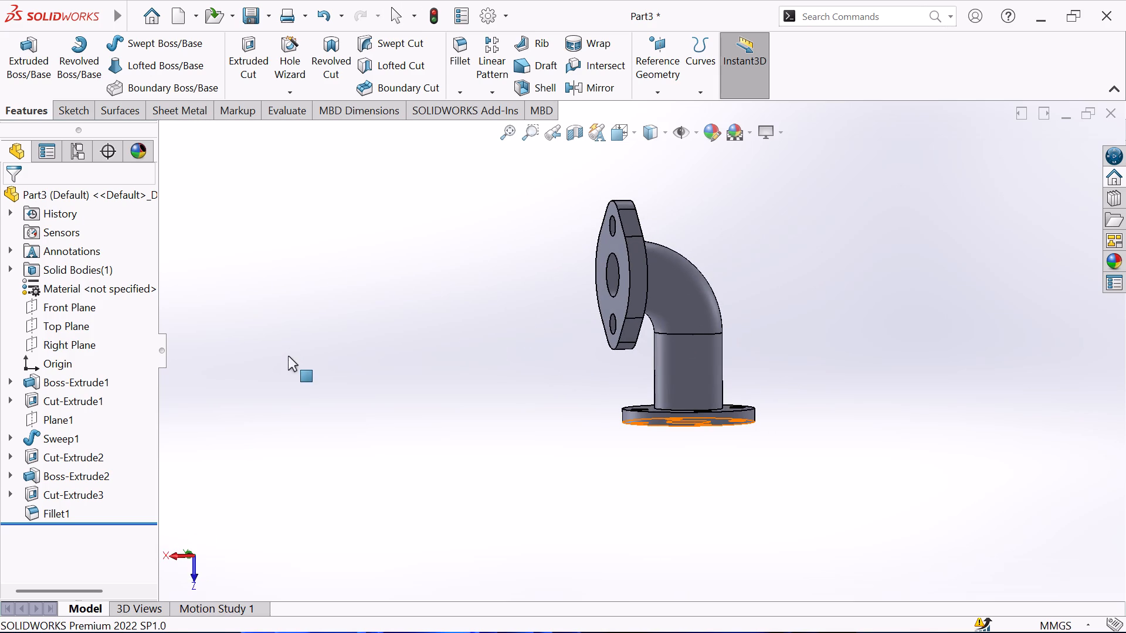
middle_click_drag(412, 338, 544, 350)
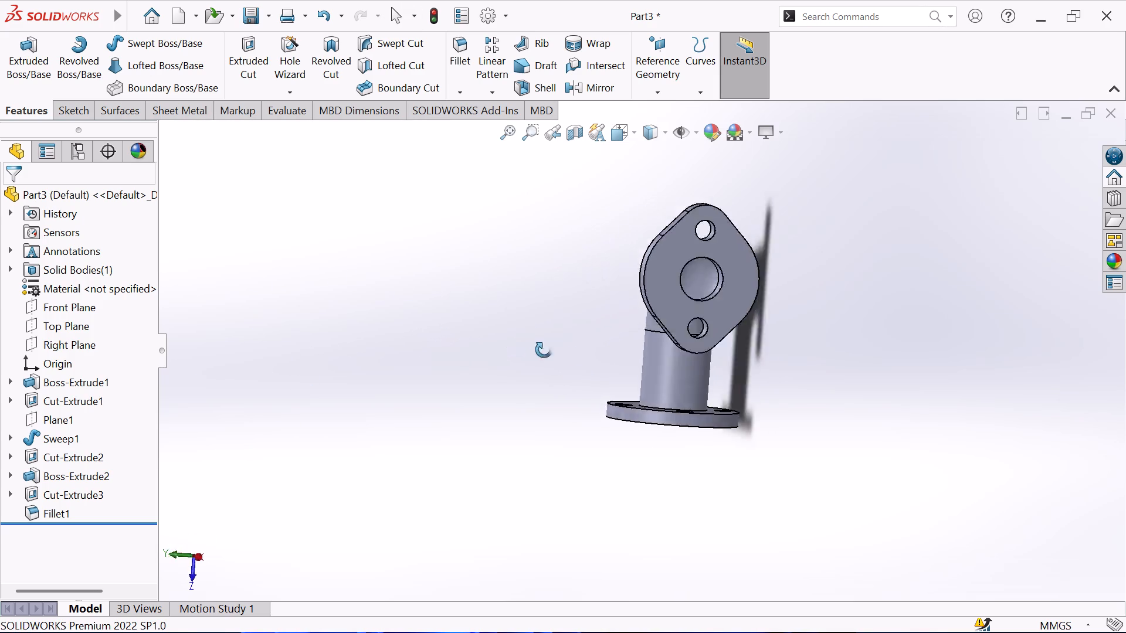
middle_click_drag(544, 350, 715, 240)
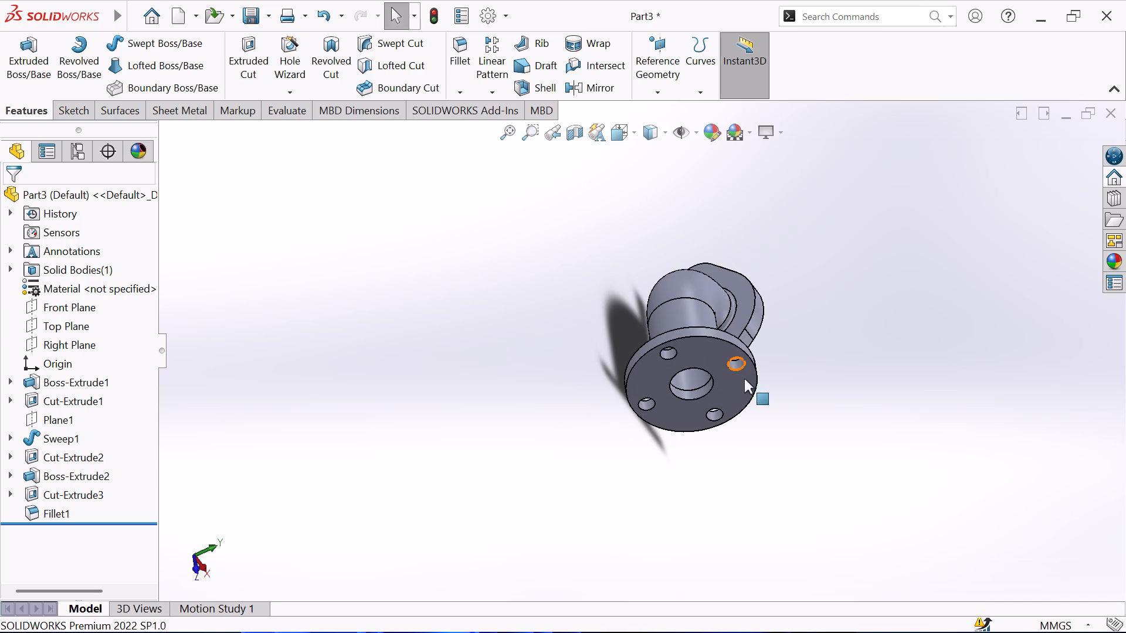
middle_click_drag(543, 358, 386, 309)
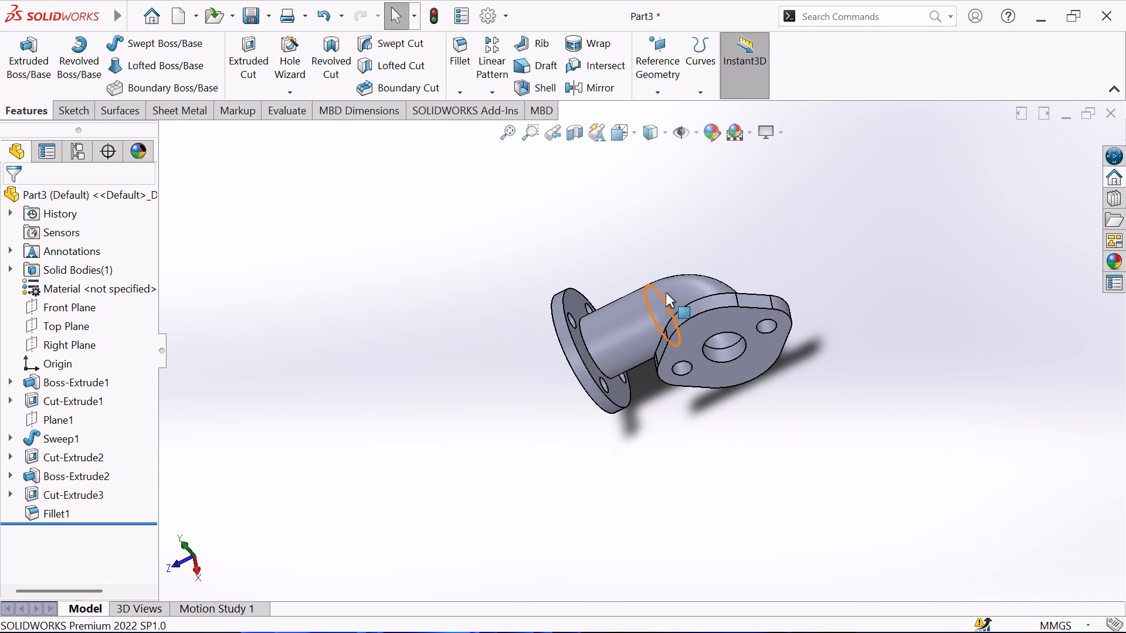
middle_click_drag(683, 280, 701, 420)
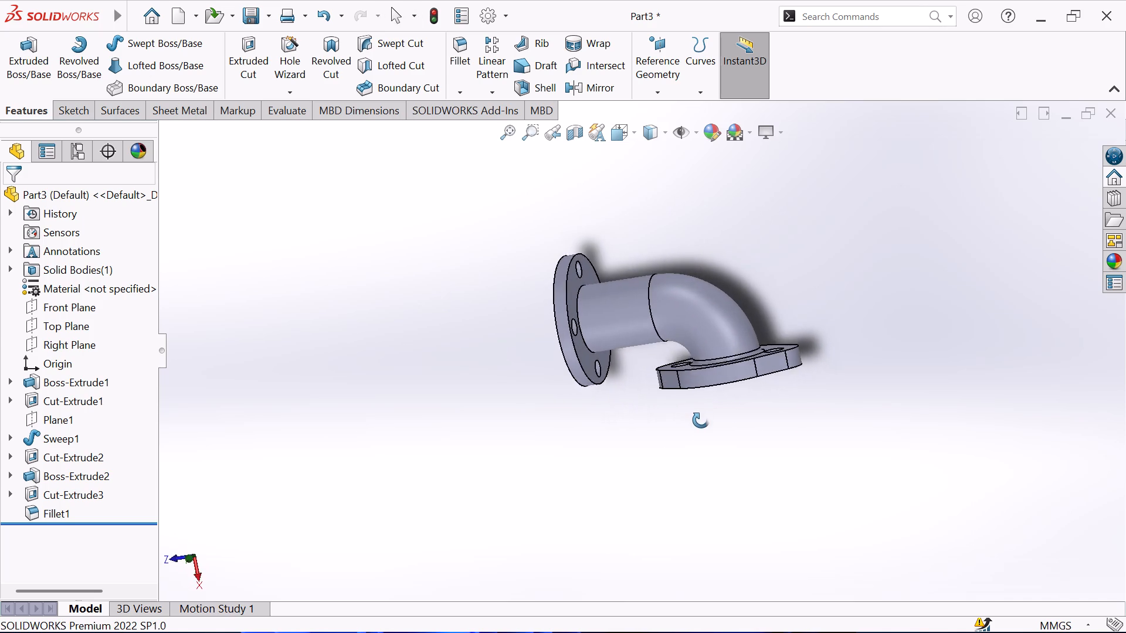
Inspect the pipe elbow in the standard top, front, right, bottom and isometric views and from freely rotated angles.
middle_click_drag(701, 420, 721, 428)
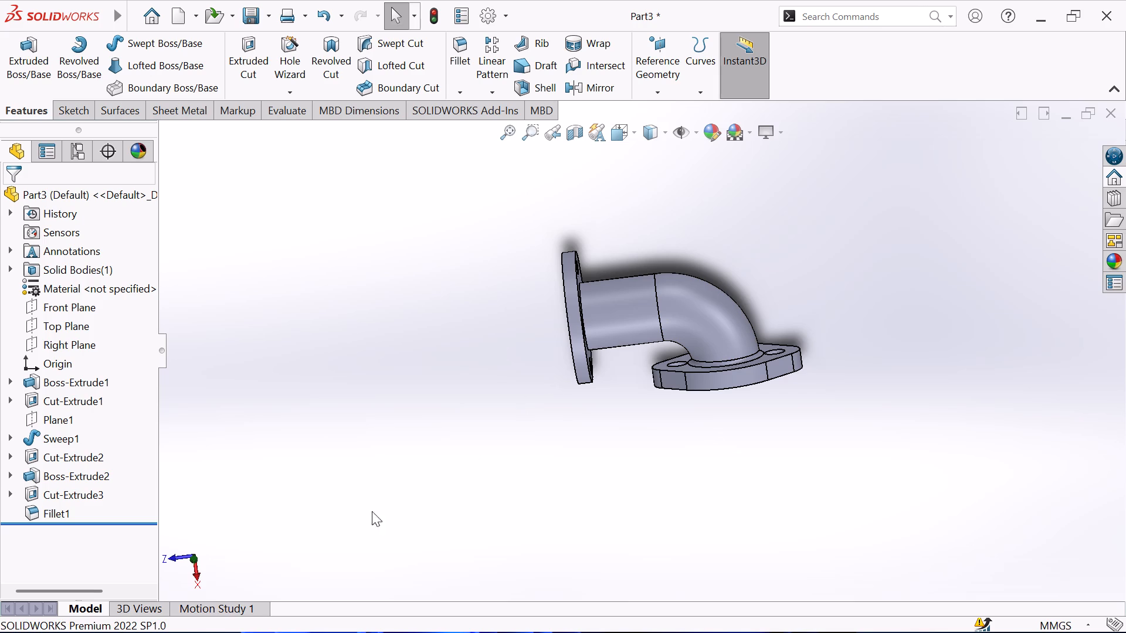
left_click(193, 558)
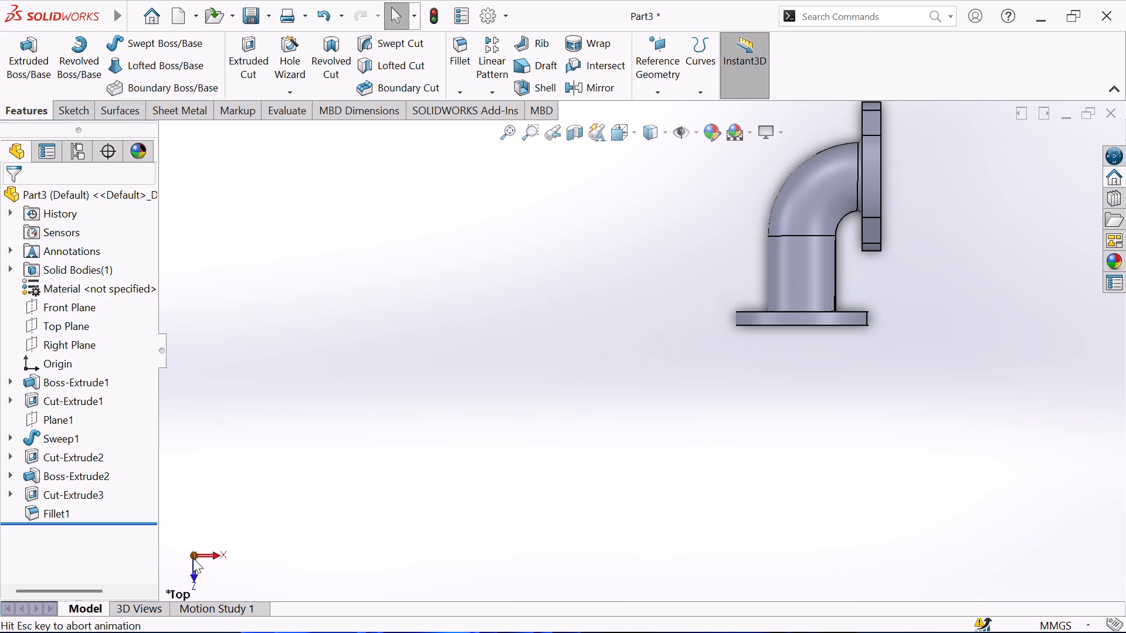
left_click(196, 571)
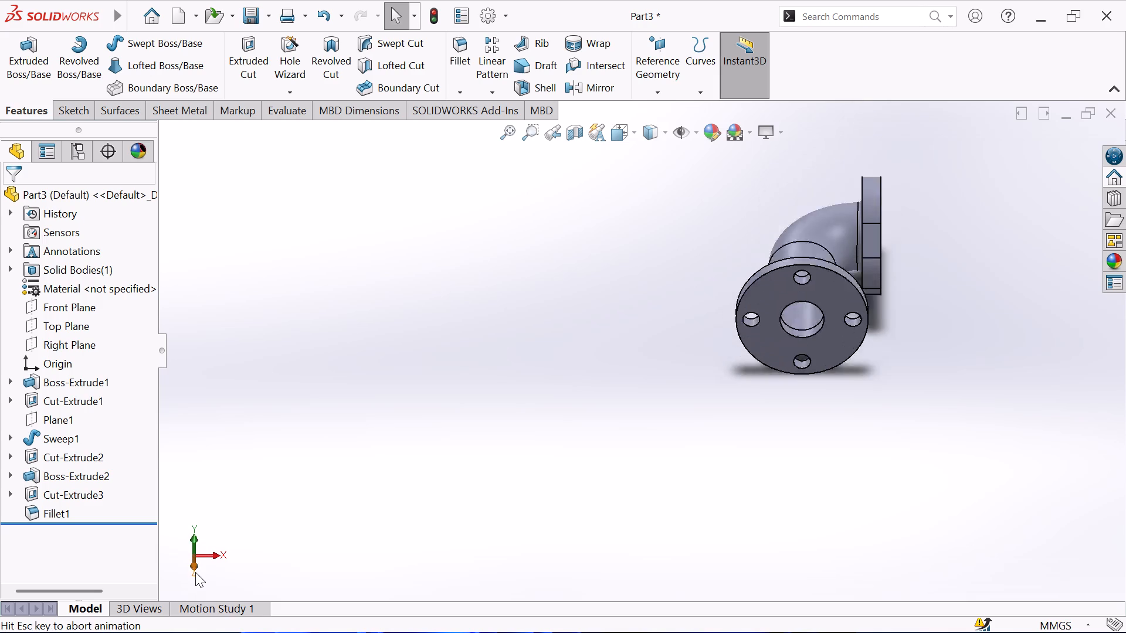
left_click(208, 559)
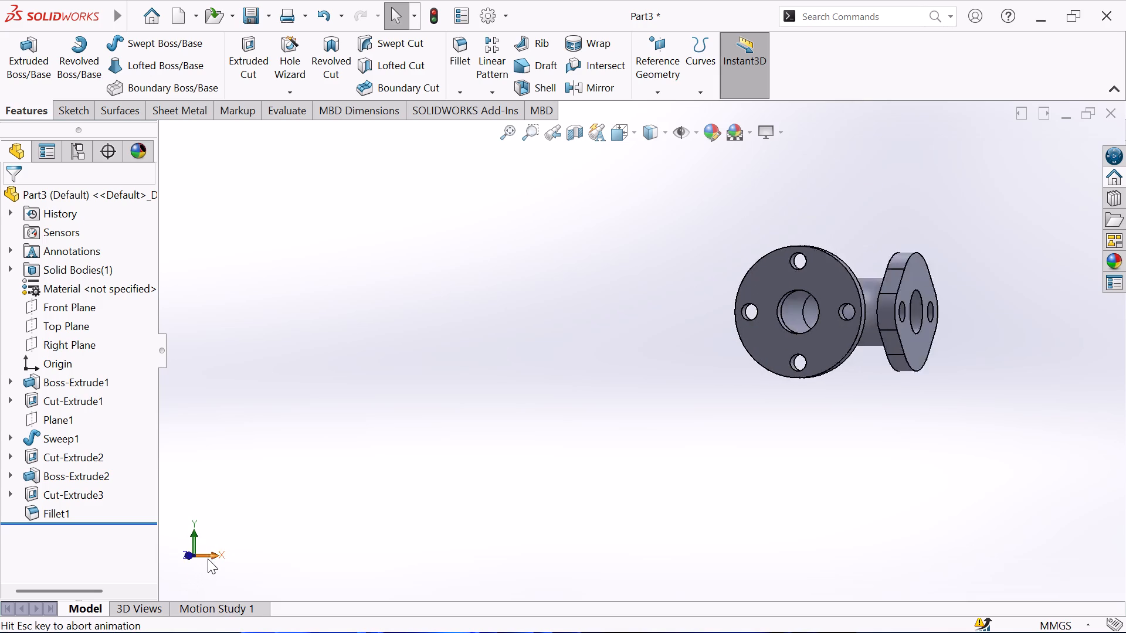
left_click(182, 559)
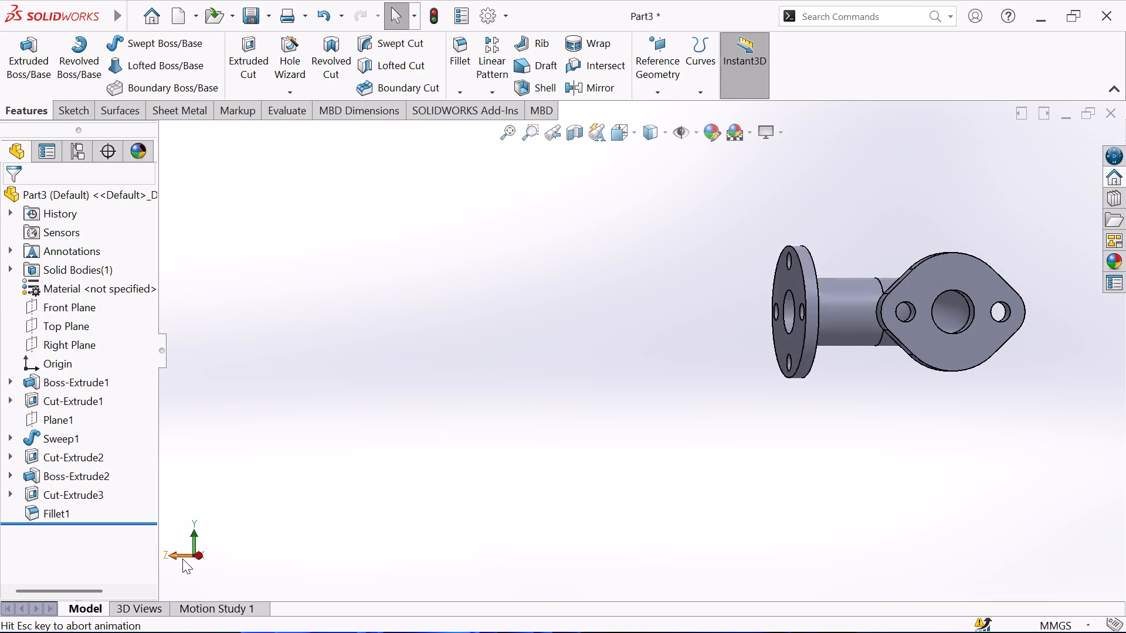
left_click(216, 557)
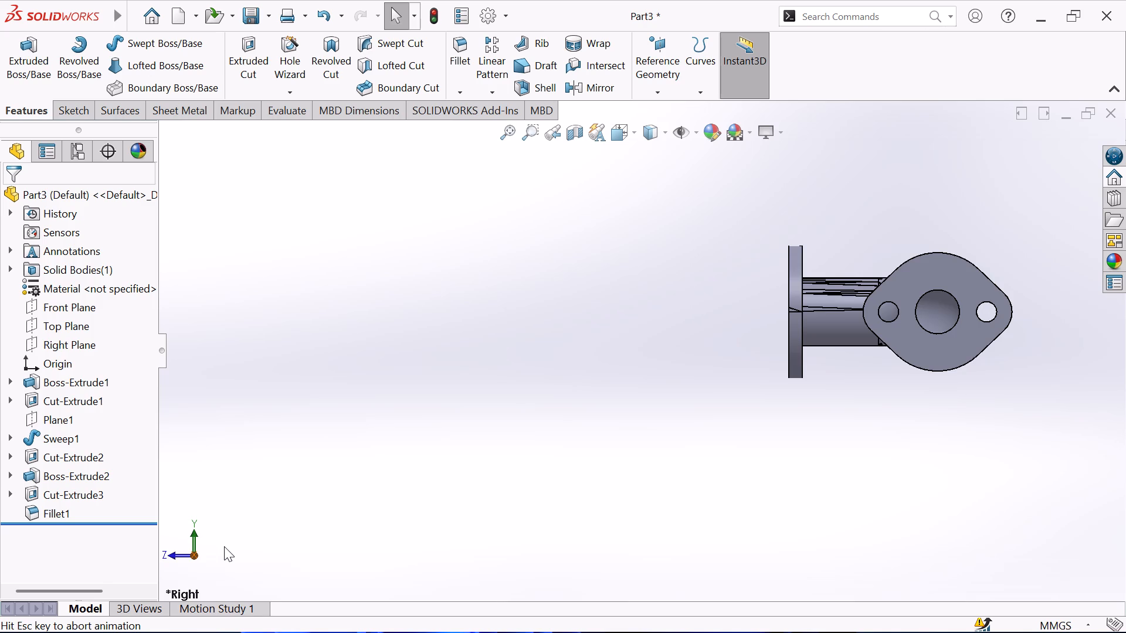
key("5")
key("ctrl+5")
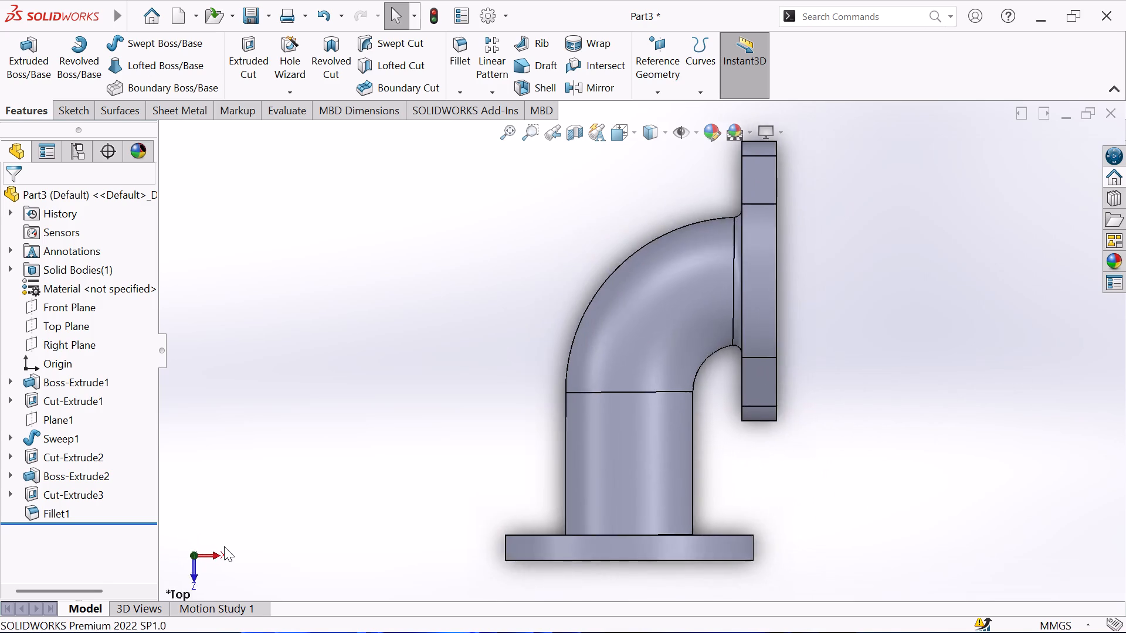
key("ctrl+6")
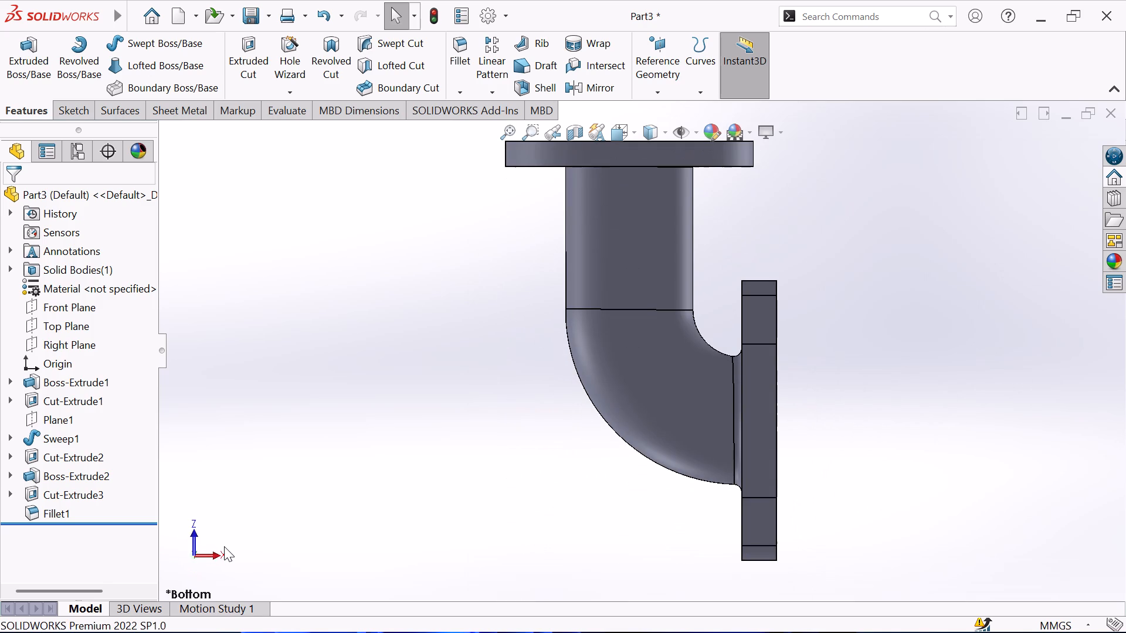
key("ctrl+1")
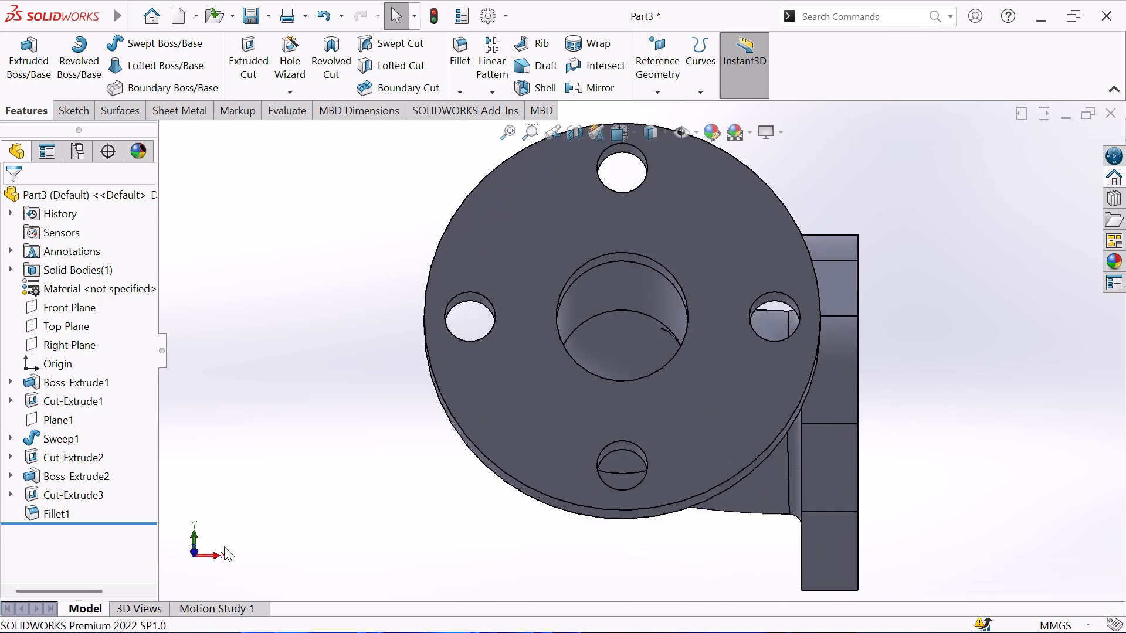
key("2")
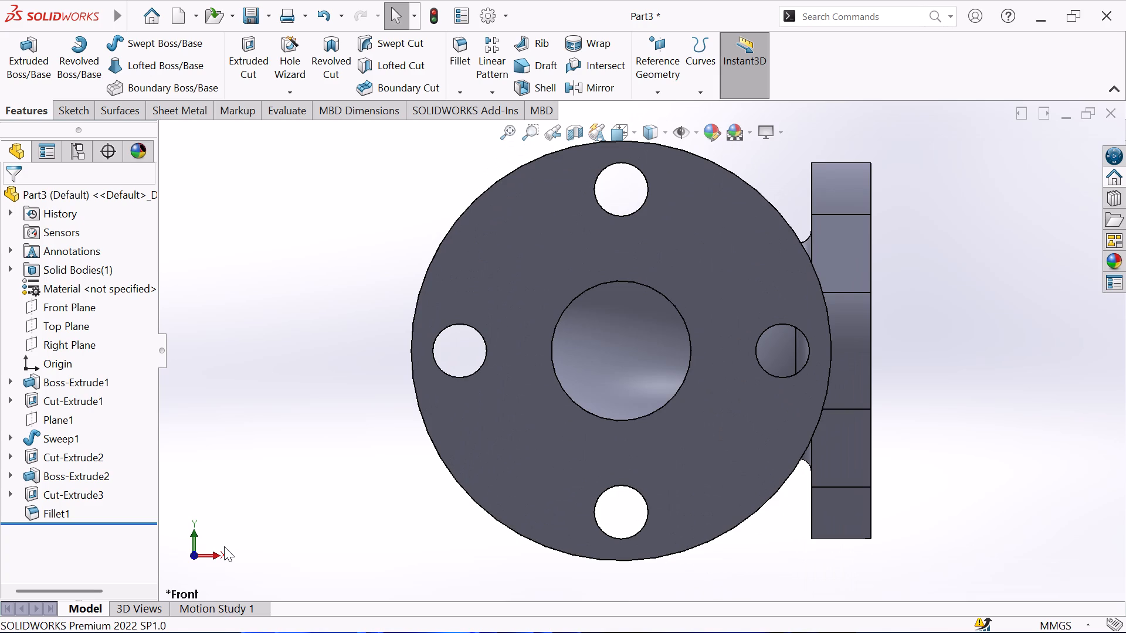
key("ctrl+2")
key("ctrl+8")
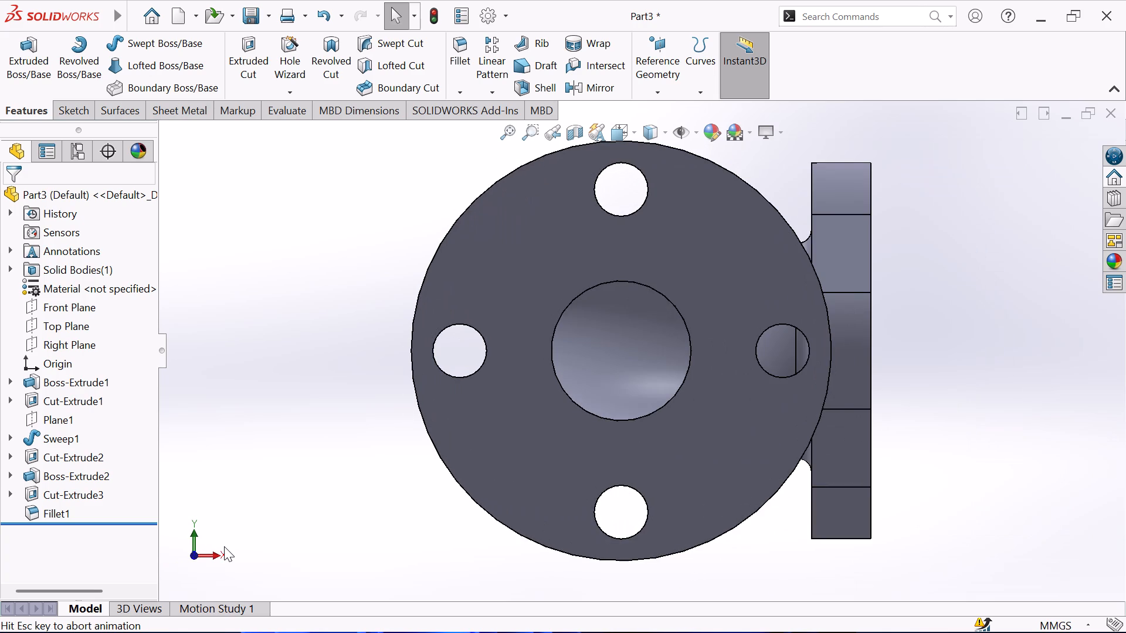
key("ctrl+7")
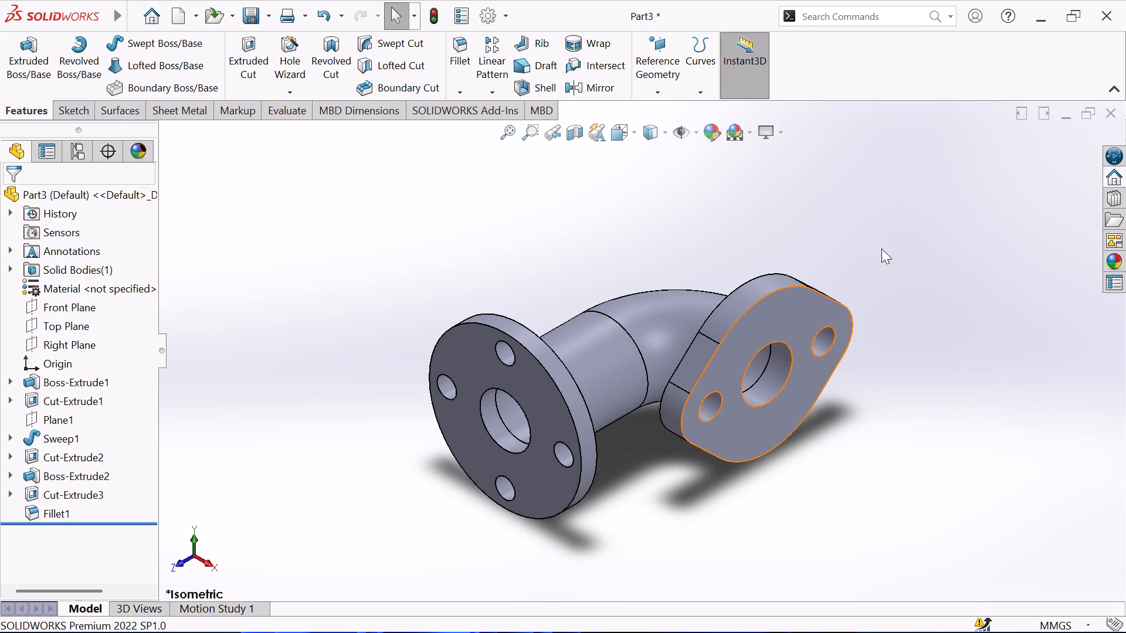
middle_click_drag(856, 244, 835, 492)
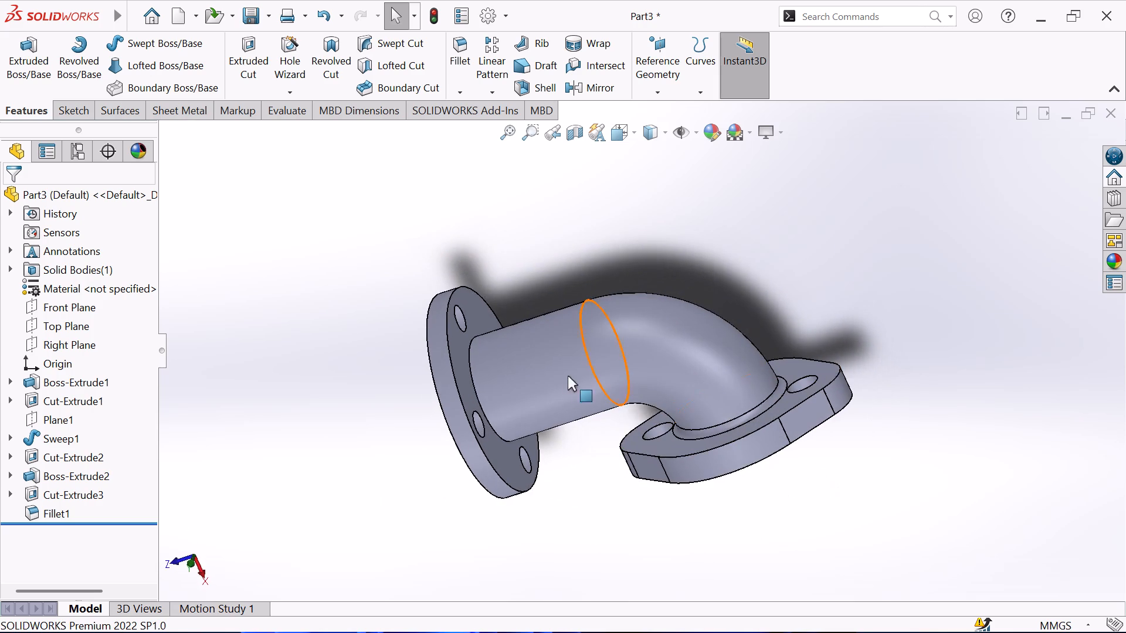
middle_click_drag(494, 401, 484, 346)
middle_click_drag(837, 266, 881, 400)
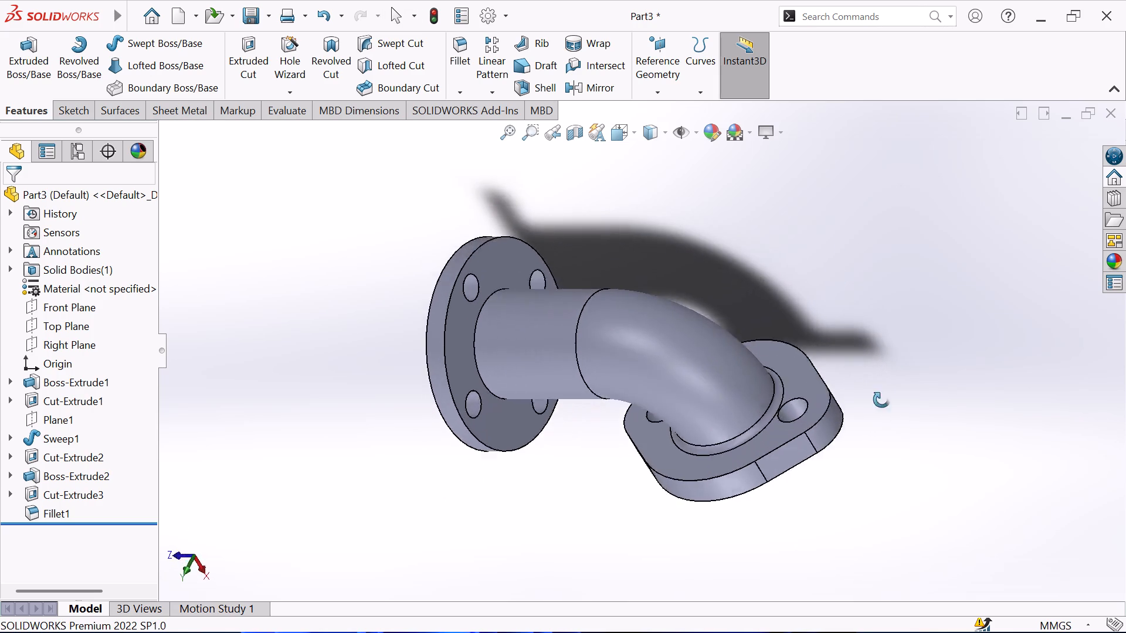
middle_click_drag(881, 400, 881, 278)
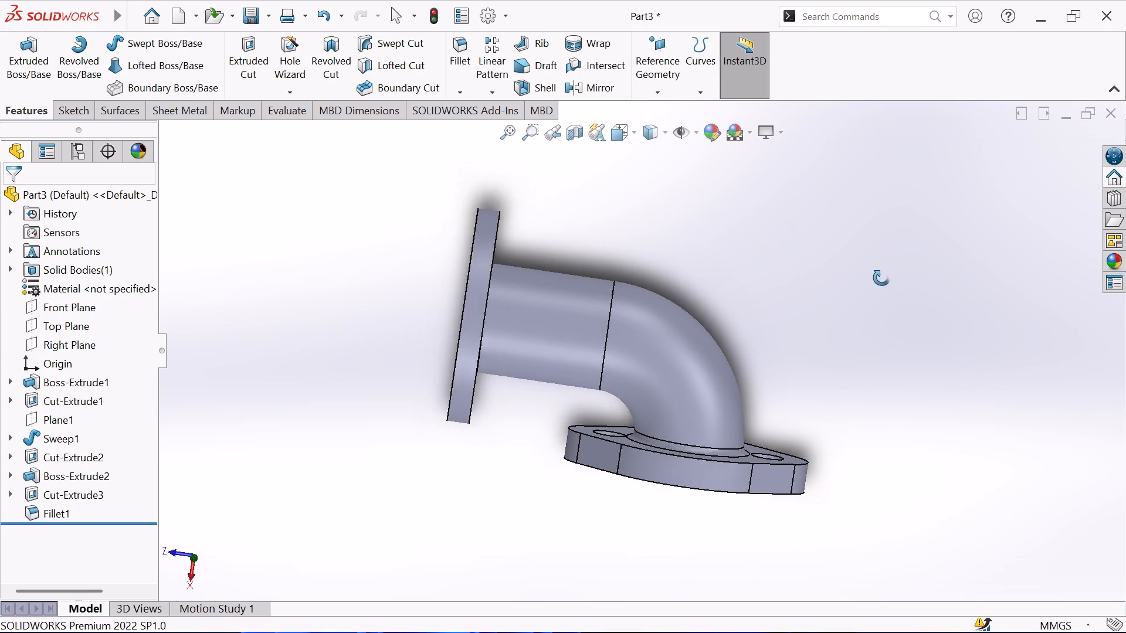
middle_click_drag(881, 278, 866, 264)
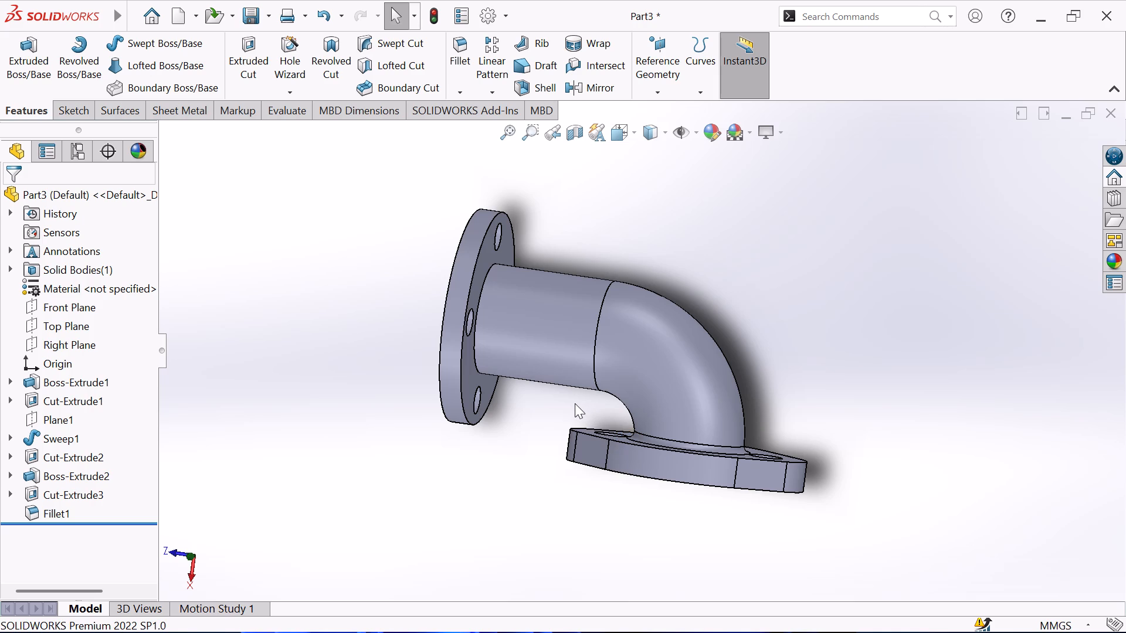
Save the part as EX22 in the internship folder, as a SOLIDWORKS Part file.
key("ctrl+s")
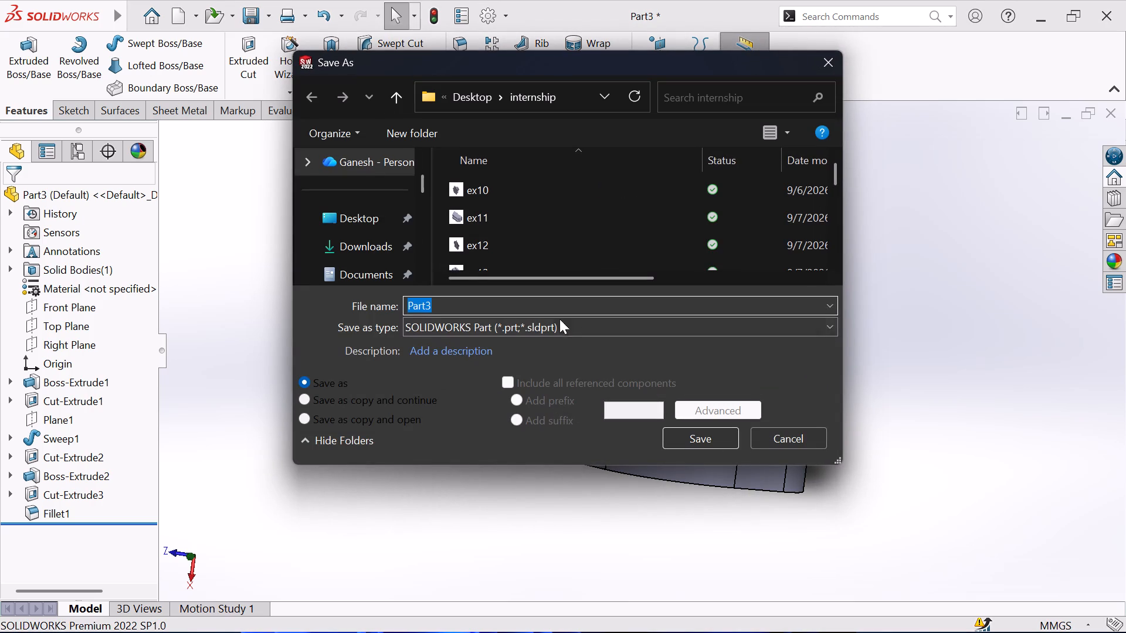
type("EX")
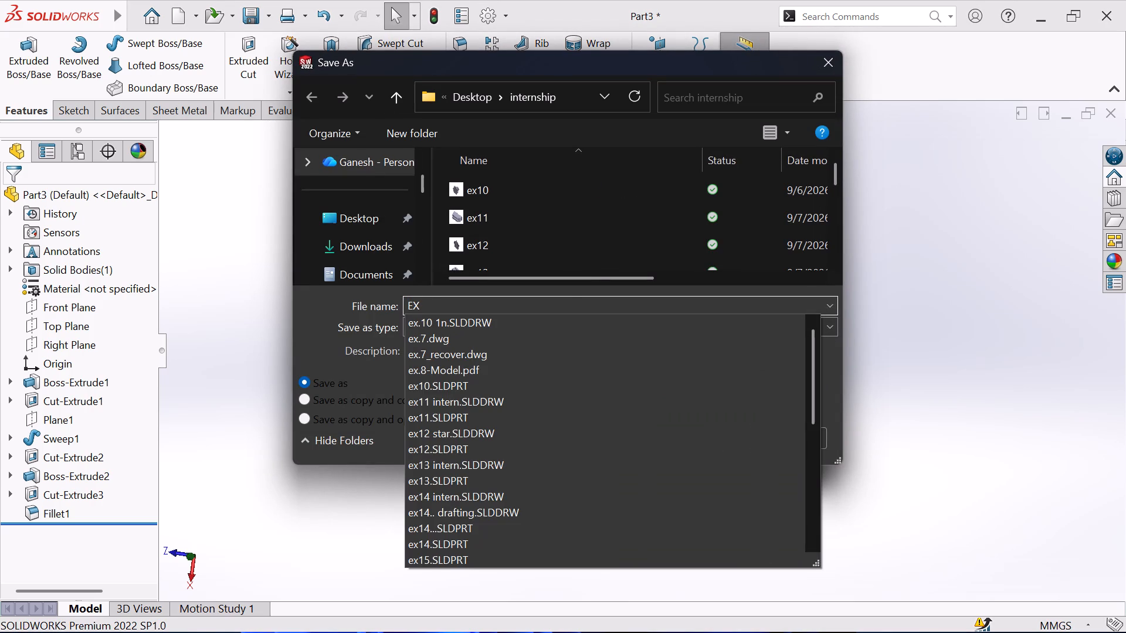
scroll(589, 260, "down", 11)
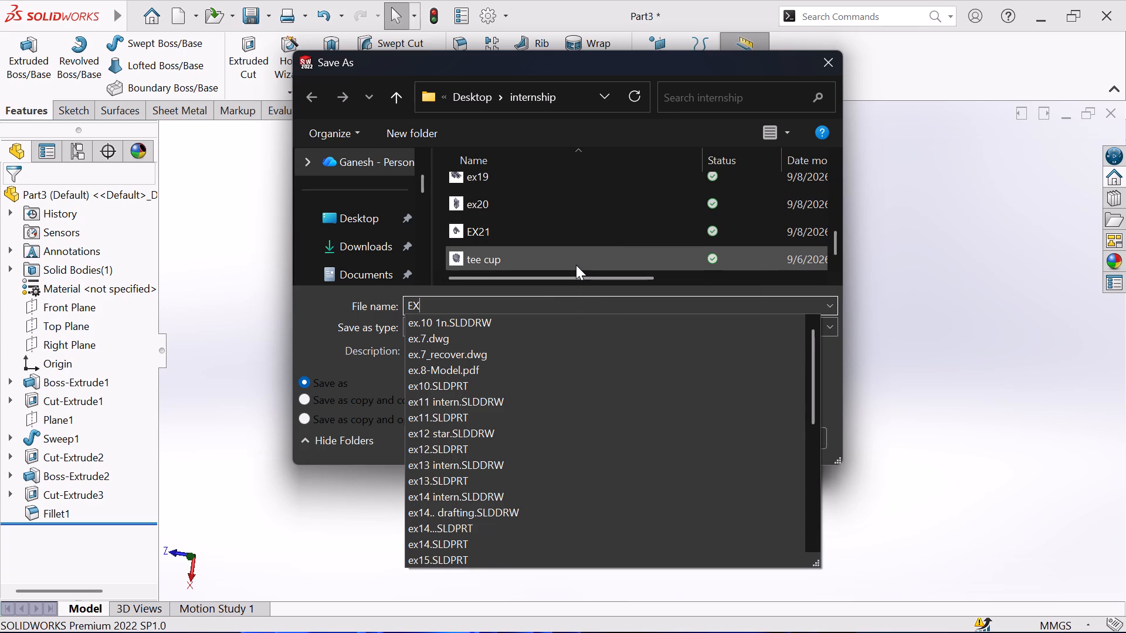
scroll(576, 265, "down", 4)
type("22")
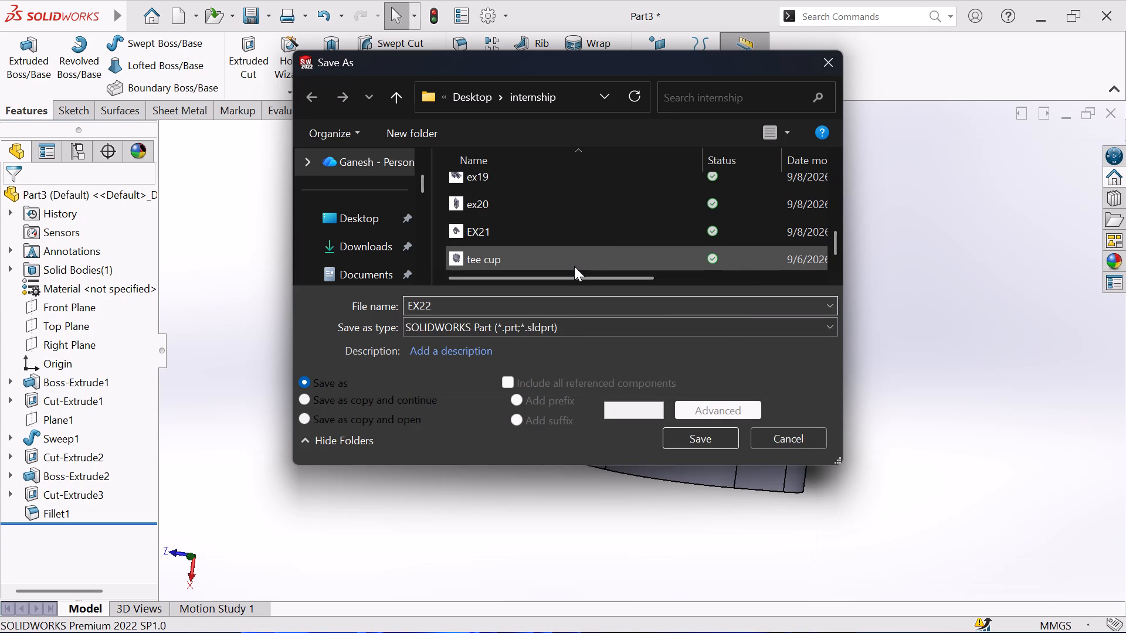
key("Return")
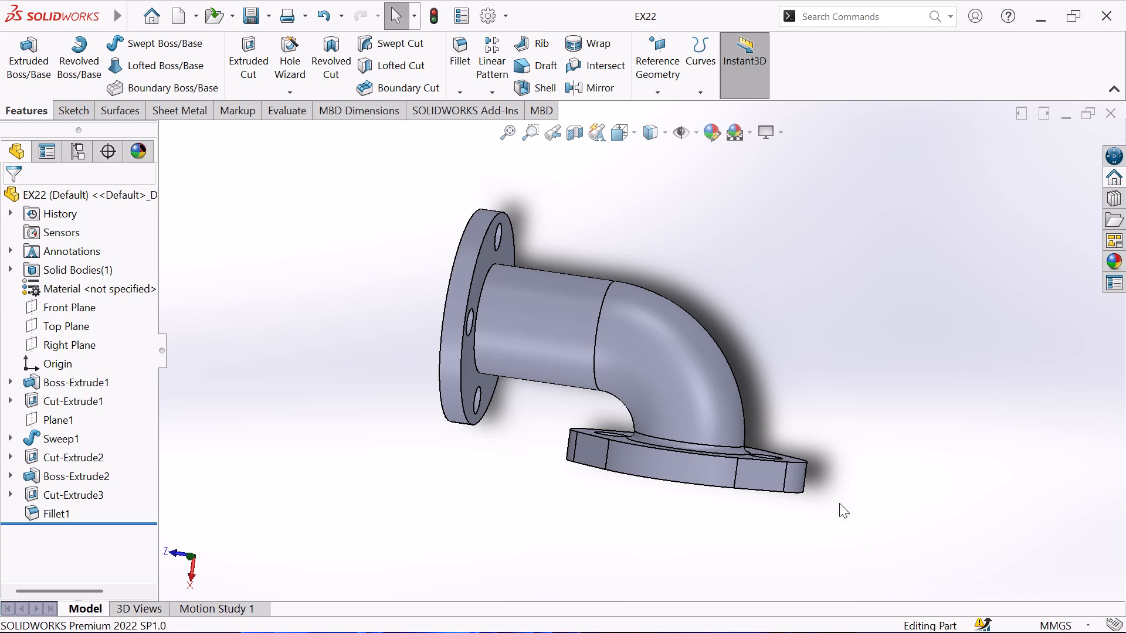
Review the pipe elbow from all sides, including the four-hole disc, the bend and the underside of the two-hole flange.
scroll(819, 461, "up", 2)
middle_click_drag(791, 411, 951, 387)
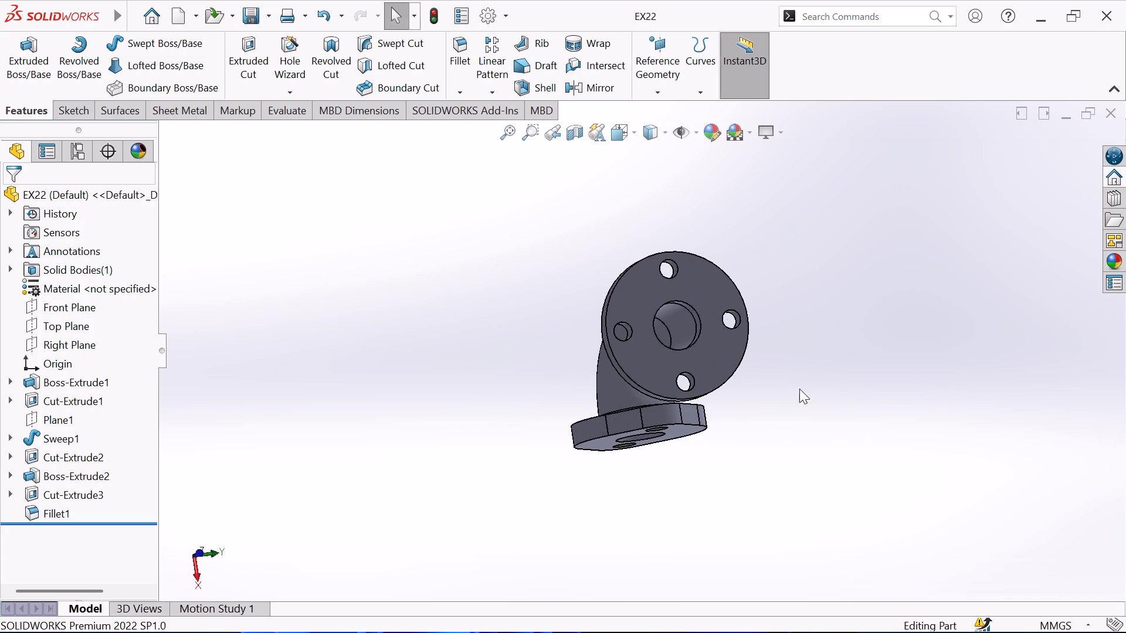
scroll(687, 336, "down", 2)
middle_click_drag(811, 273, 904, 325)
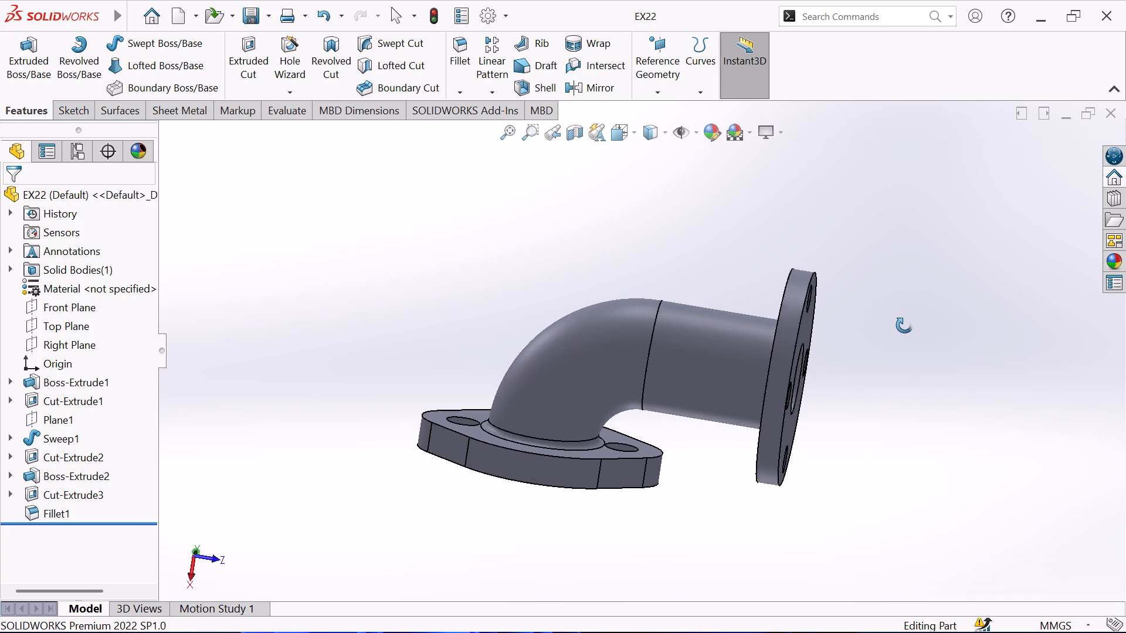
middle_click_drag(904, 325, 871, 298)
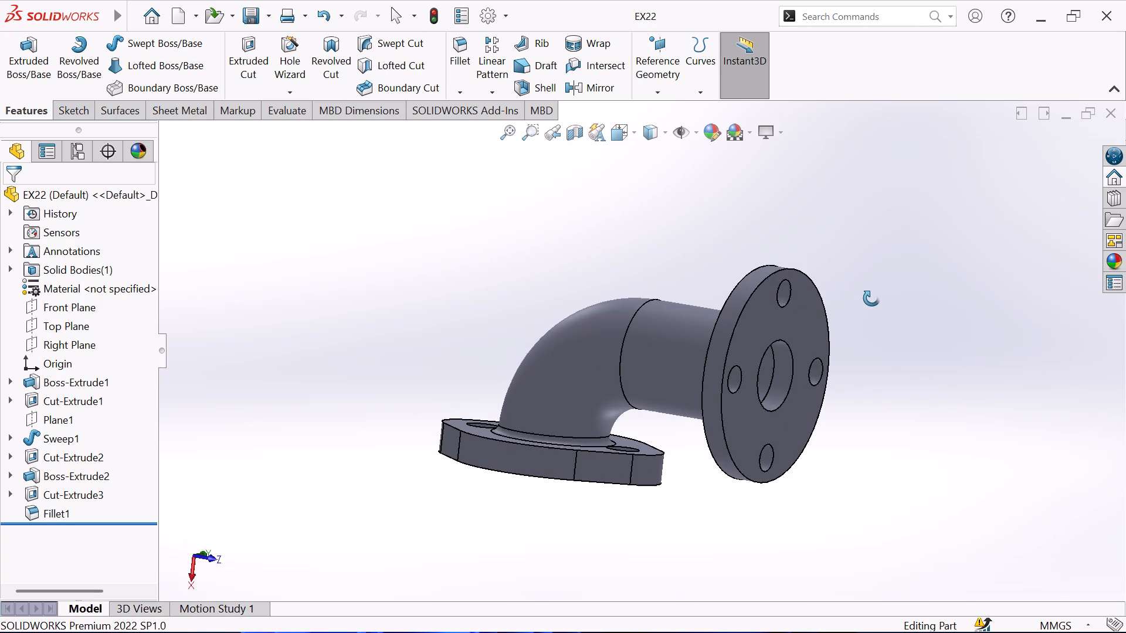
middle_click_drag(871, 298, 871, 298)
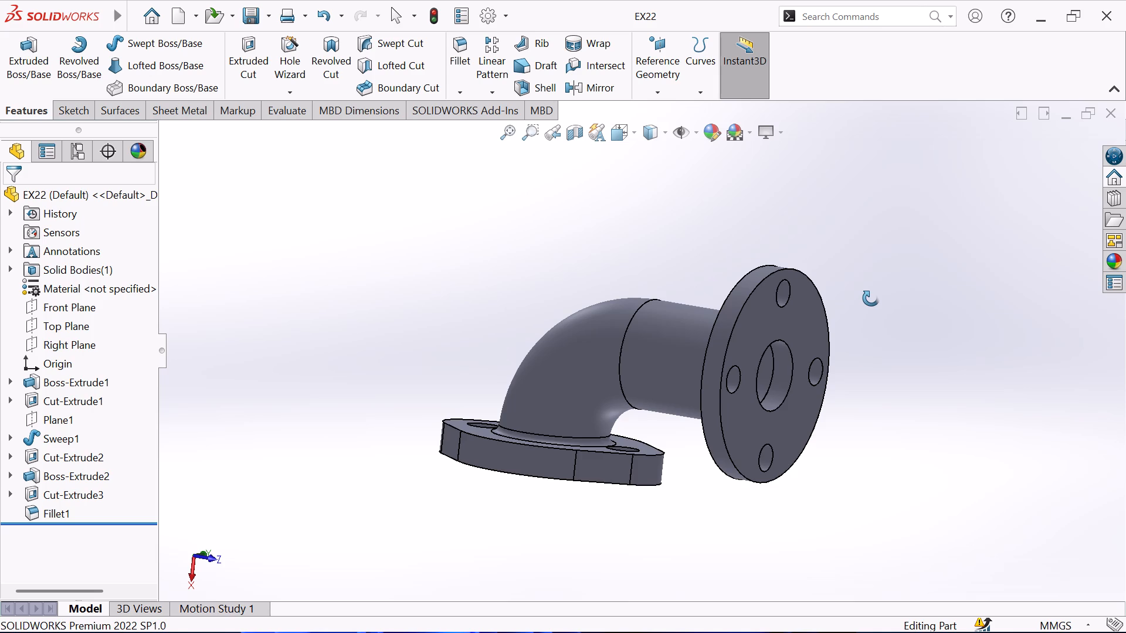
middle_click_drag(871, 298, 506, 291)
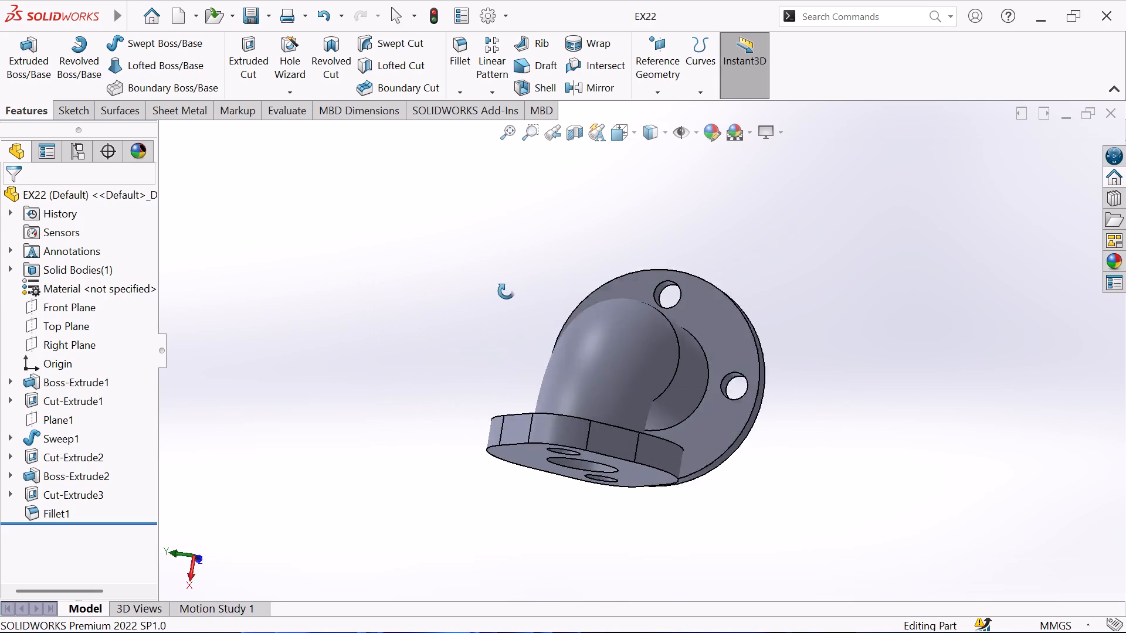
middle_click_drag(506, 291, 500, 290)
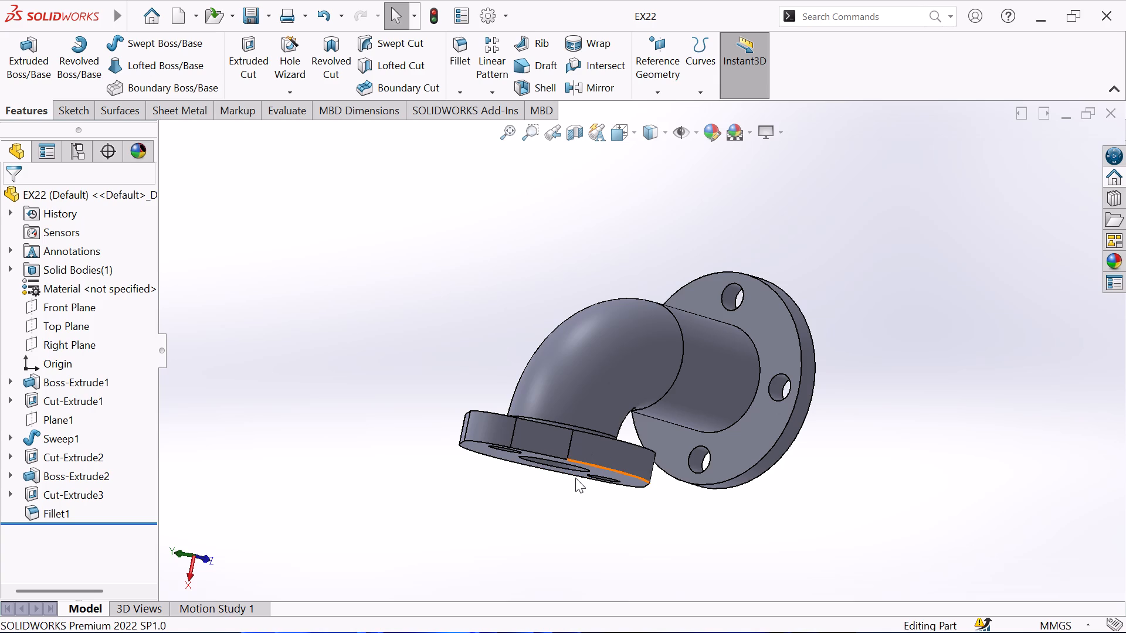
middle_click_drag(477, 359, 409, 440)
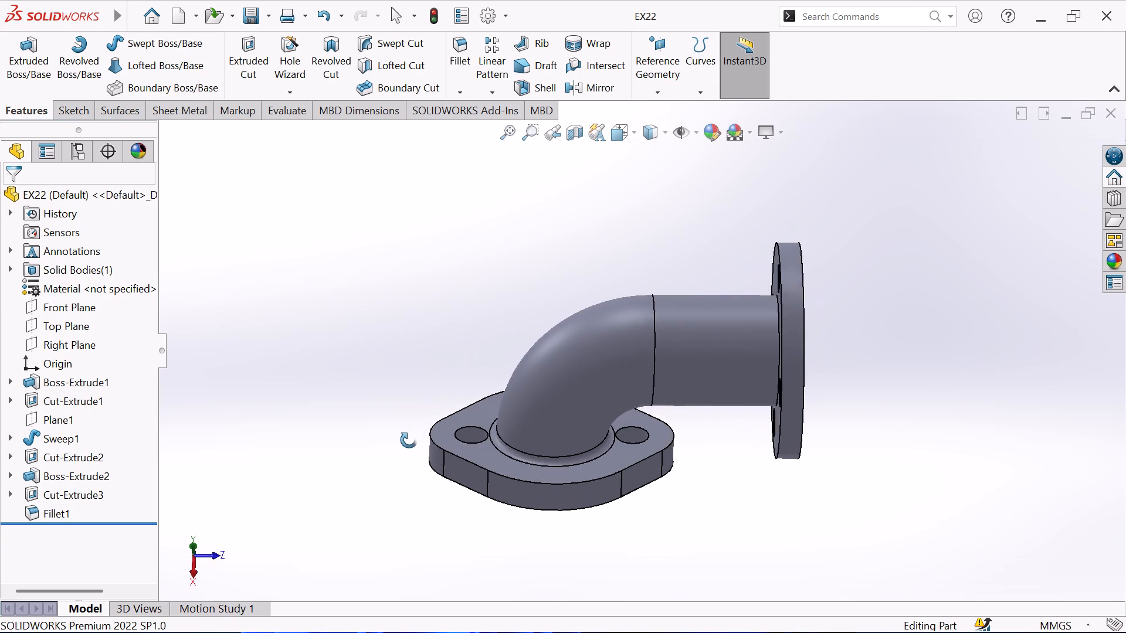
middle_click_drag(409, 440, 406, 444)
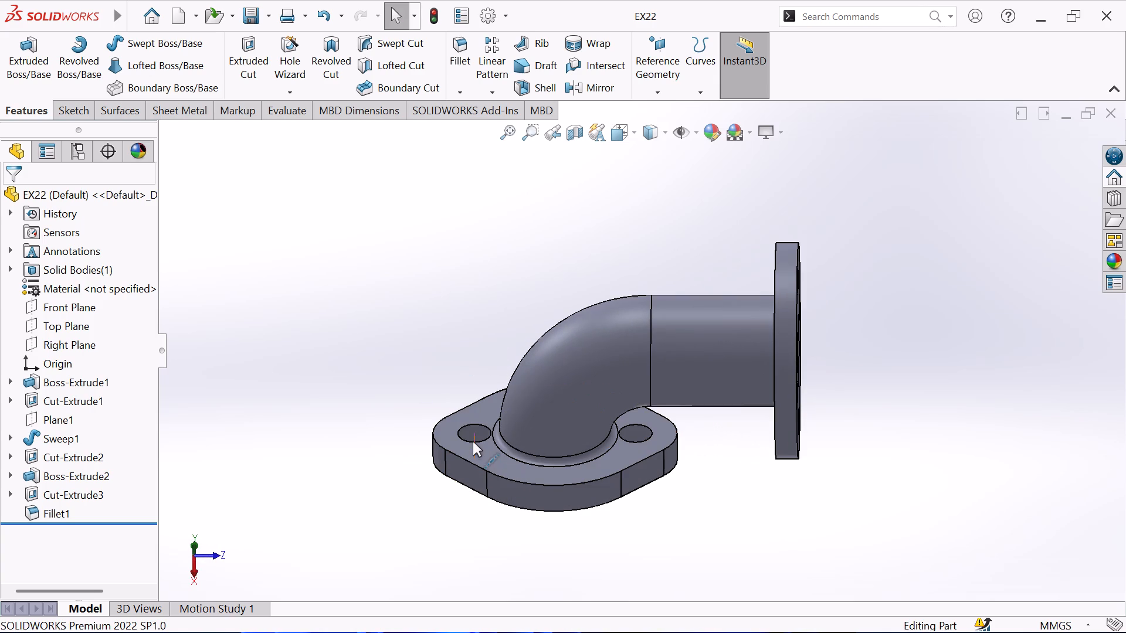
left_click_drag(473, 440, 497, 374)
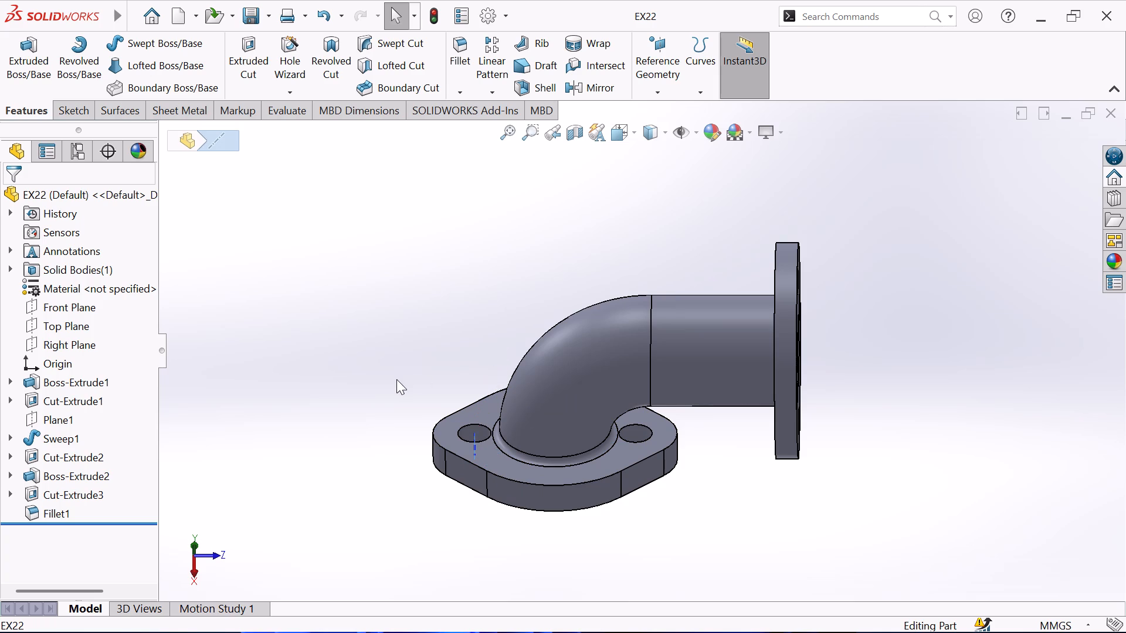
key("Escape")
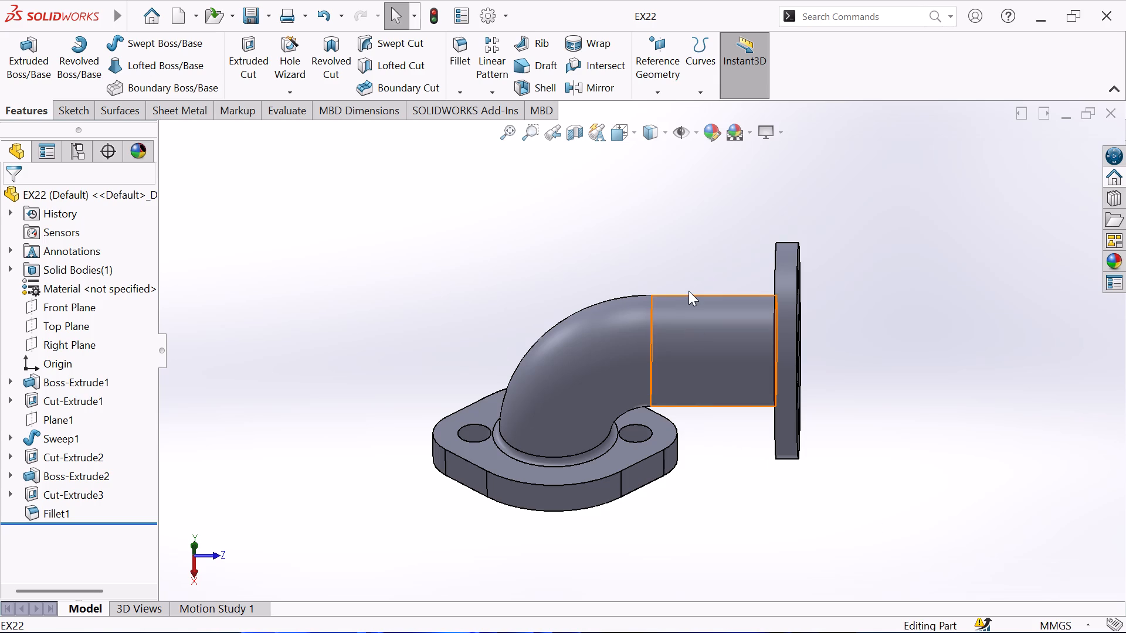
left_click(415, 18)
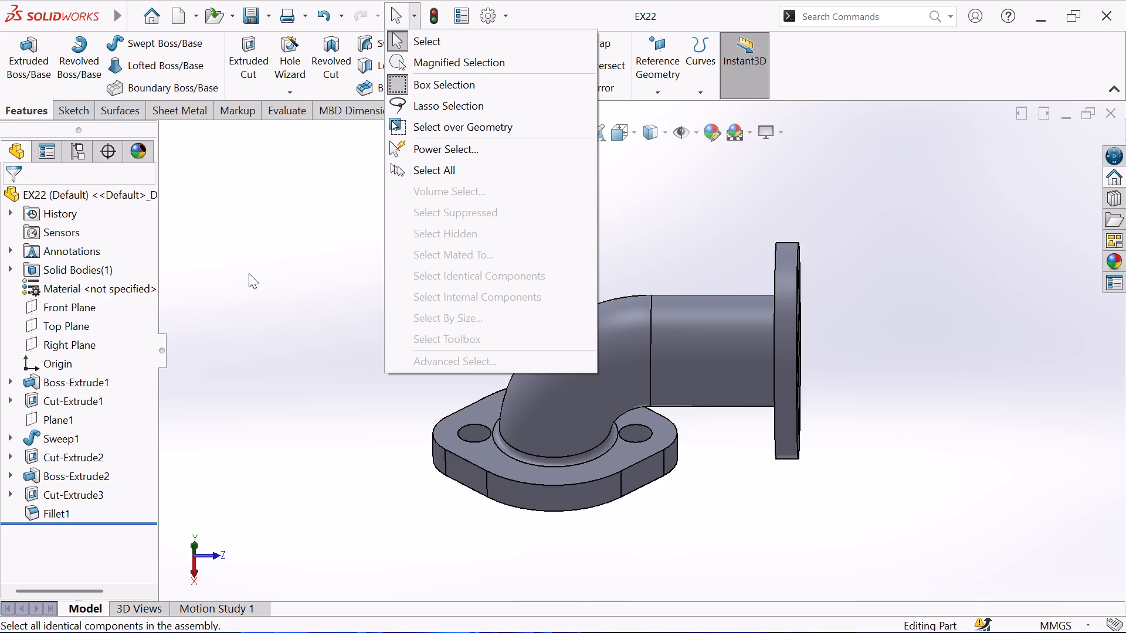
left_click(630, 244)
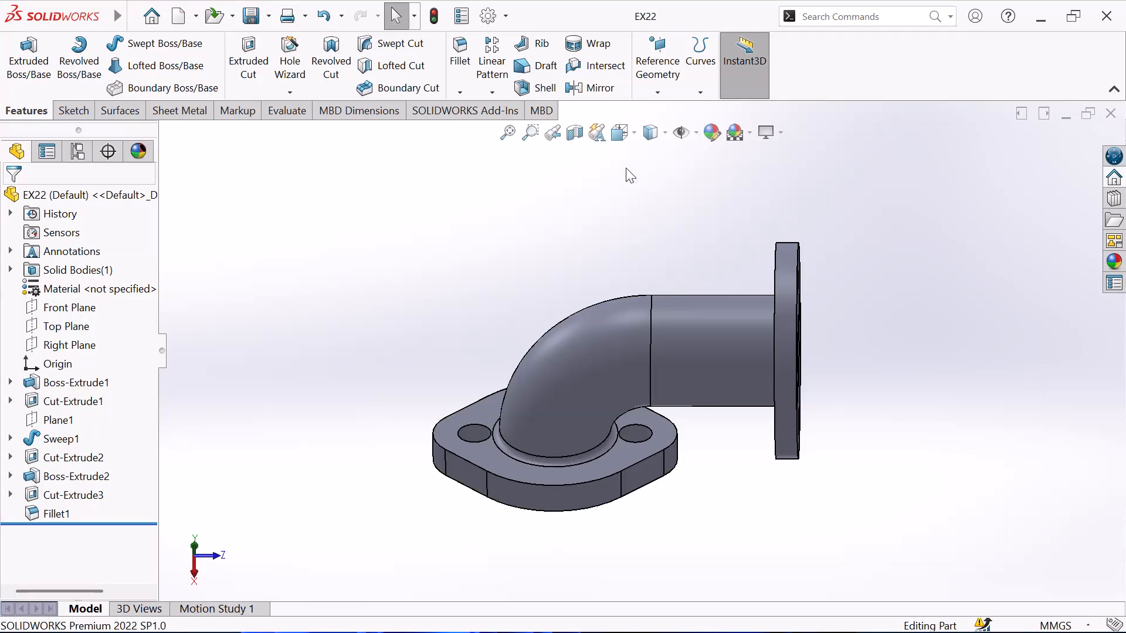
Section the pipe elbow along the Top Plane and examine the cut bend, pipe wall and both flanges.
left_click(578, 131)
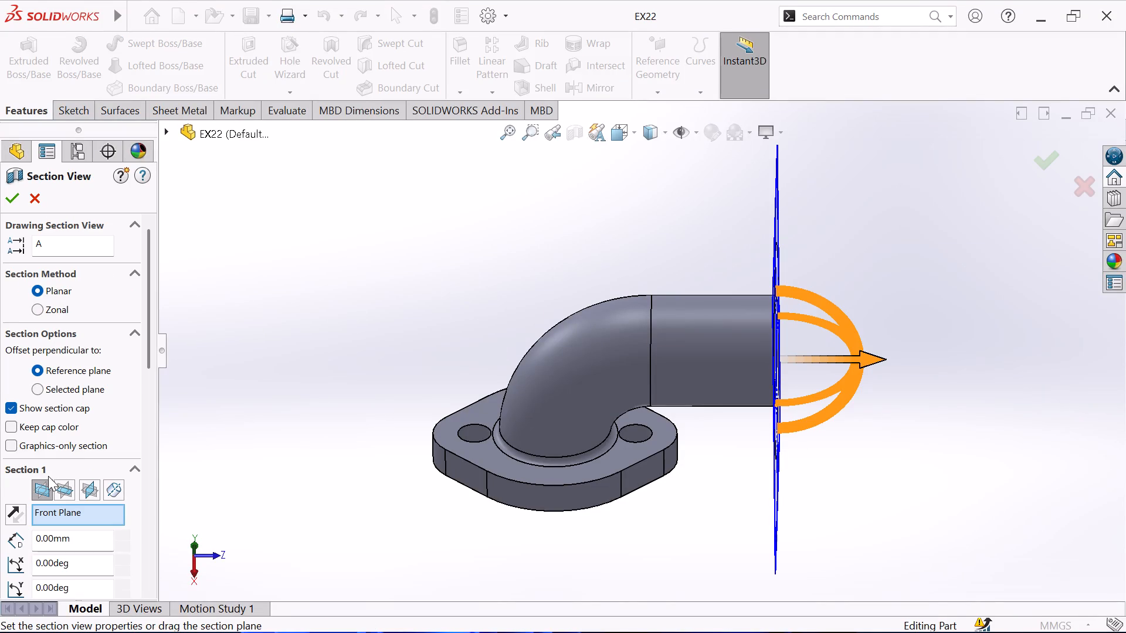
left_click(63, 491)
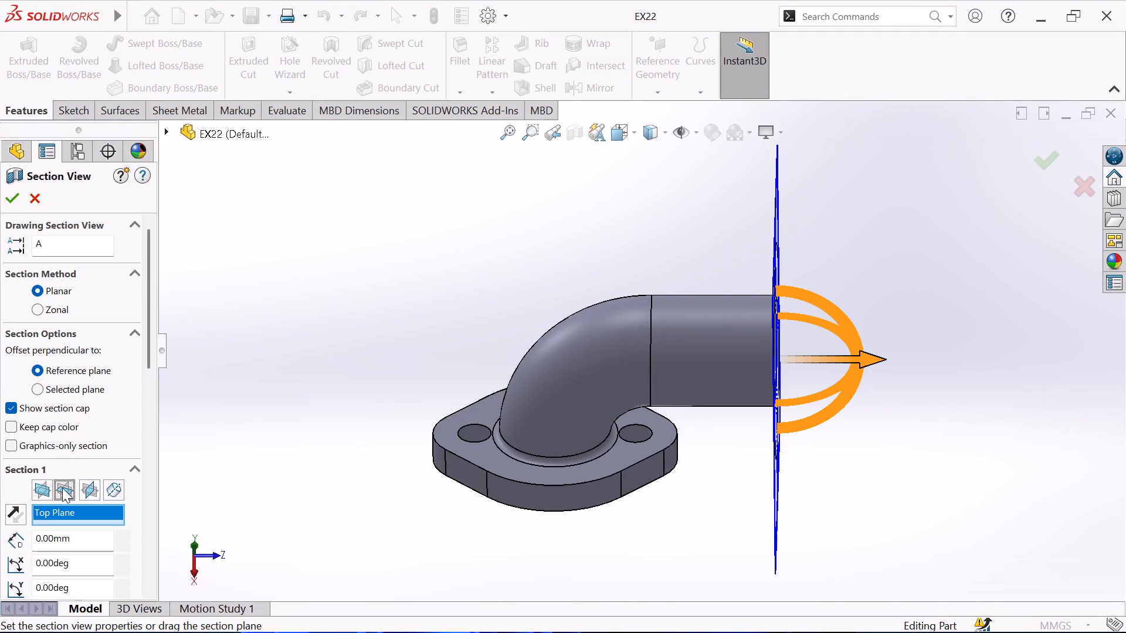
middle_click_drag(354, 249, 367, 226)
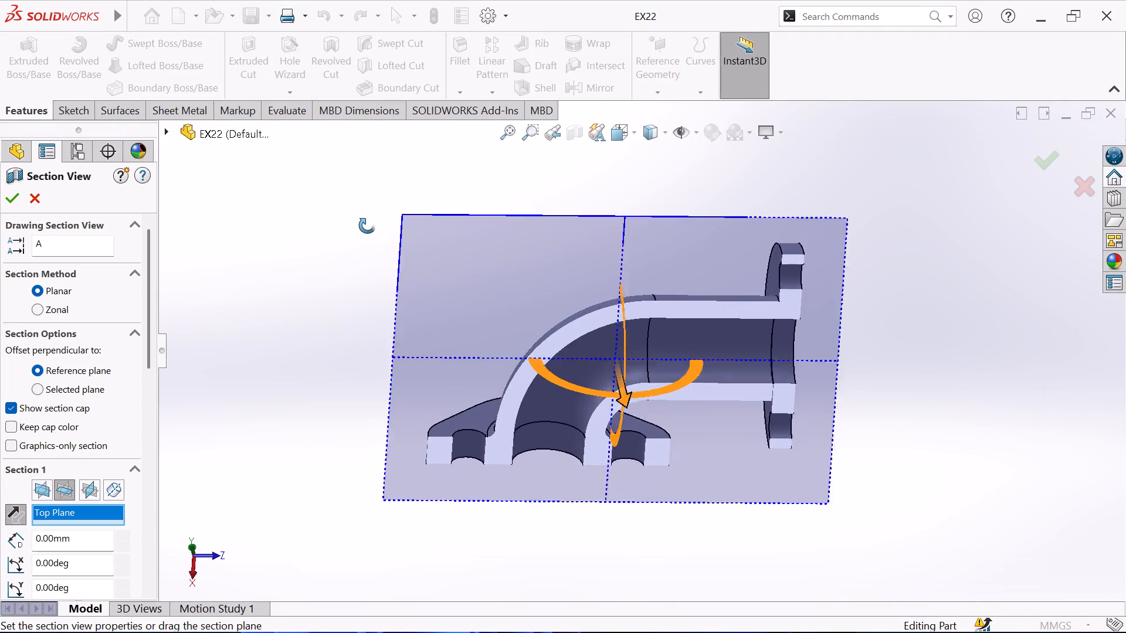
middle_click_drag(367, 226, 341, 152)
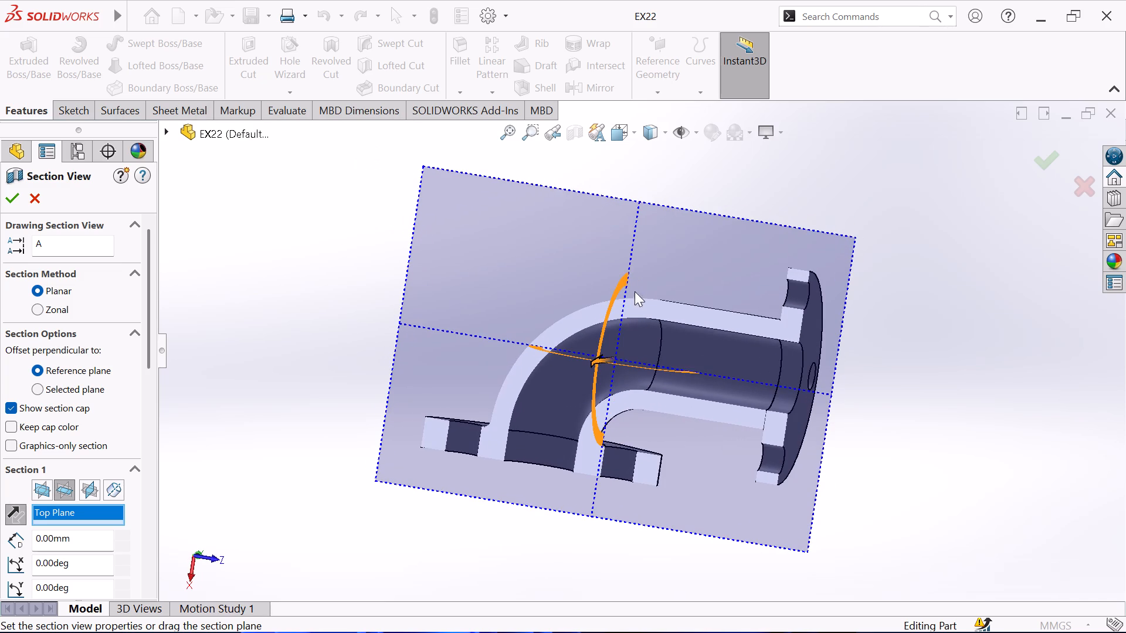
scroll(802, 326, "down", 1)
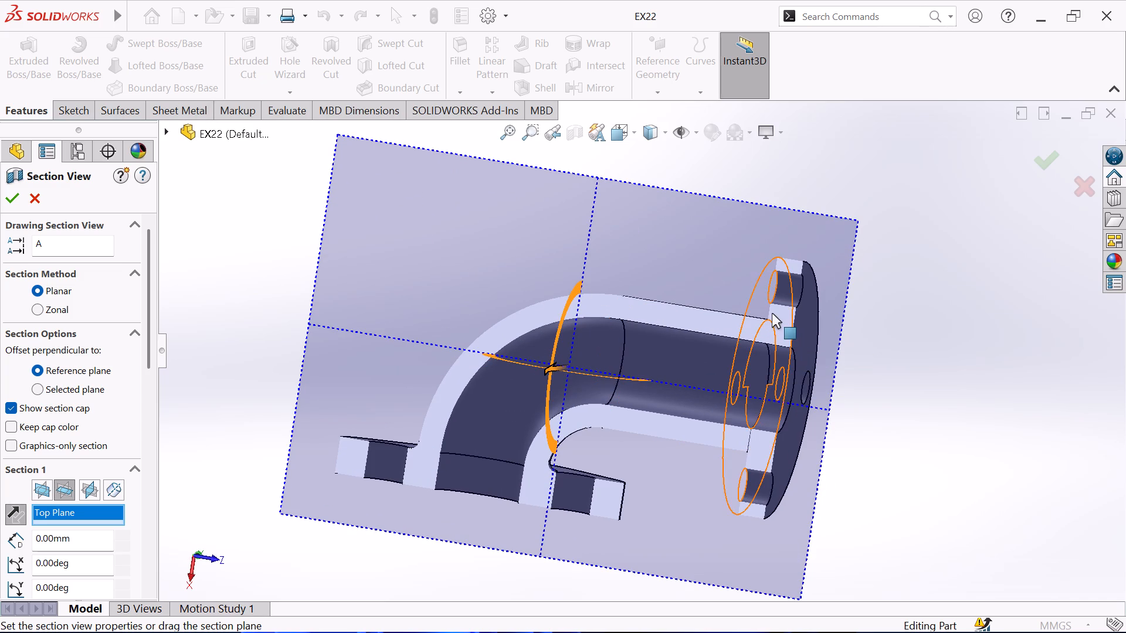
scroll(761, 332, "down", 2)
scroll(687, 342, "up", 2)
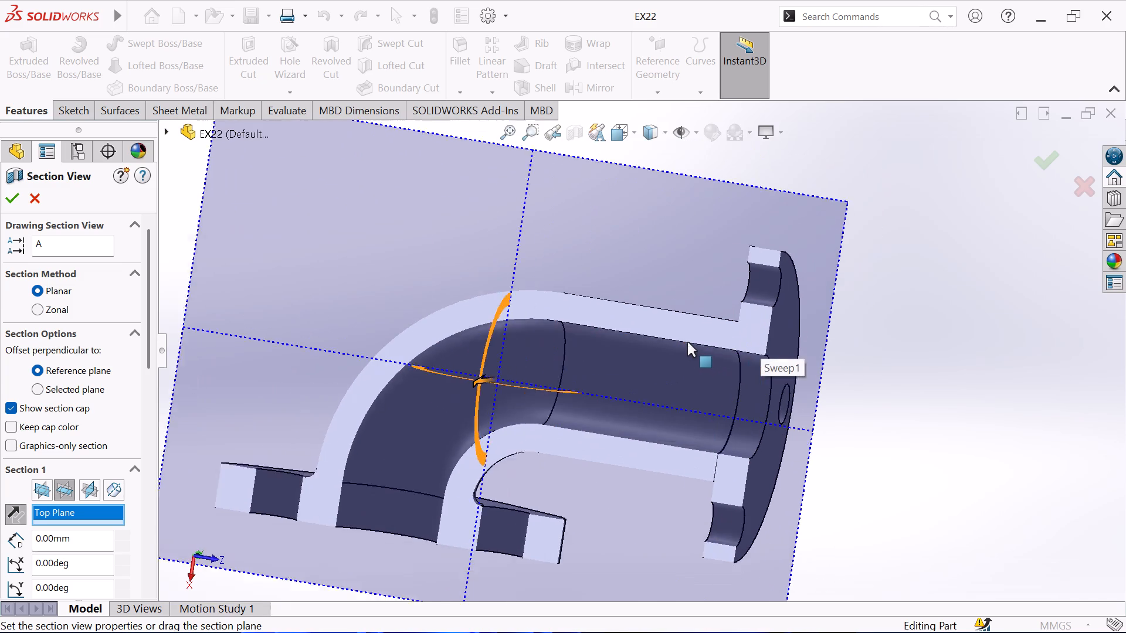
scroll(687, 342, "up", 1)
scroll(634, 424, "up", 1)
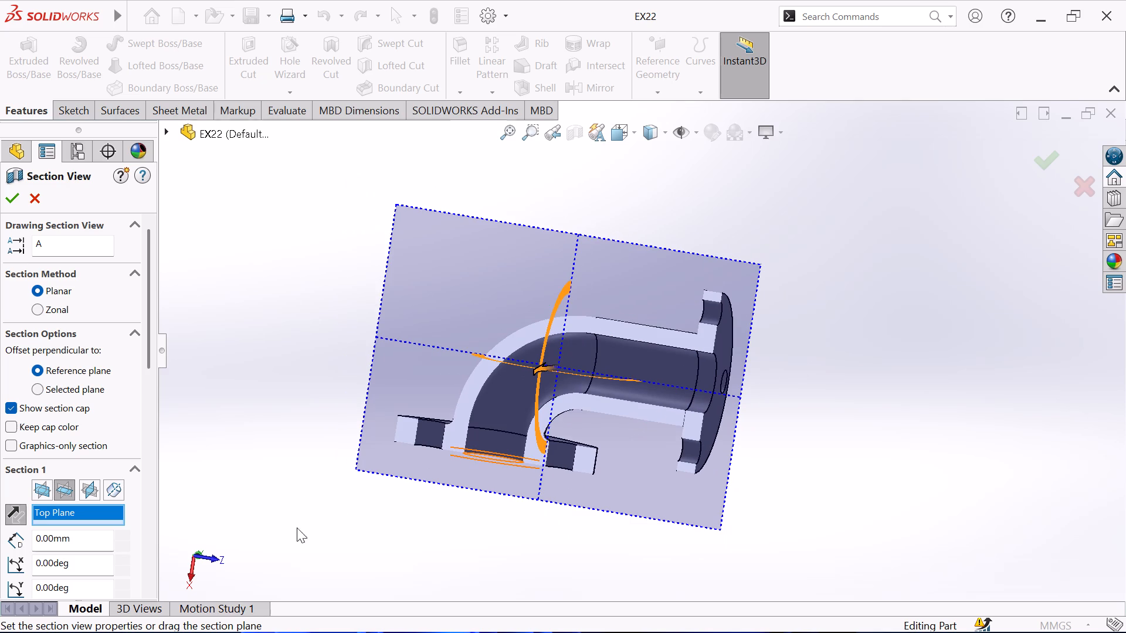
Section the elbow along the Right Plane, examine the cut, try the zone-based section option and leave the section view.
left_click(91, 488)
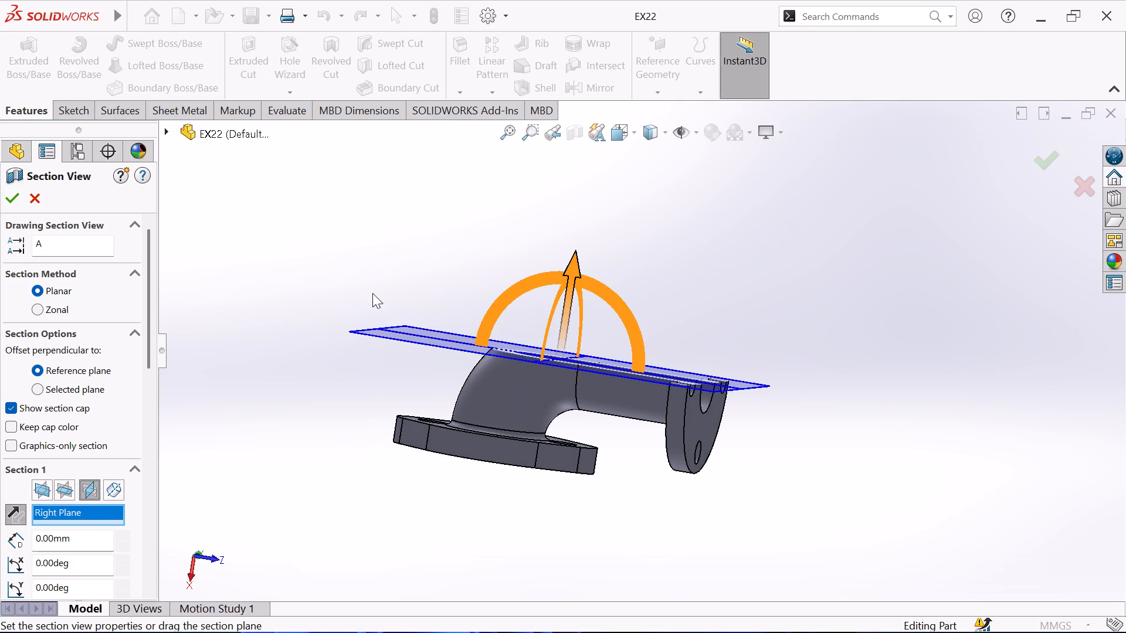
middle_click_drag(372, 293, 345, 466)
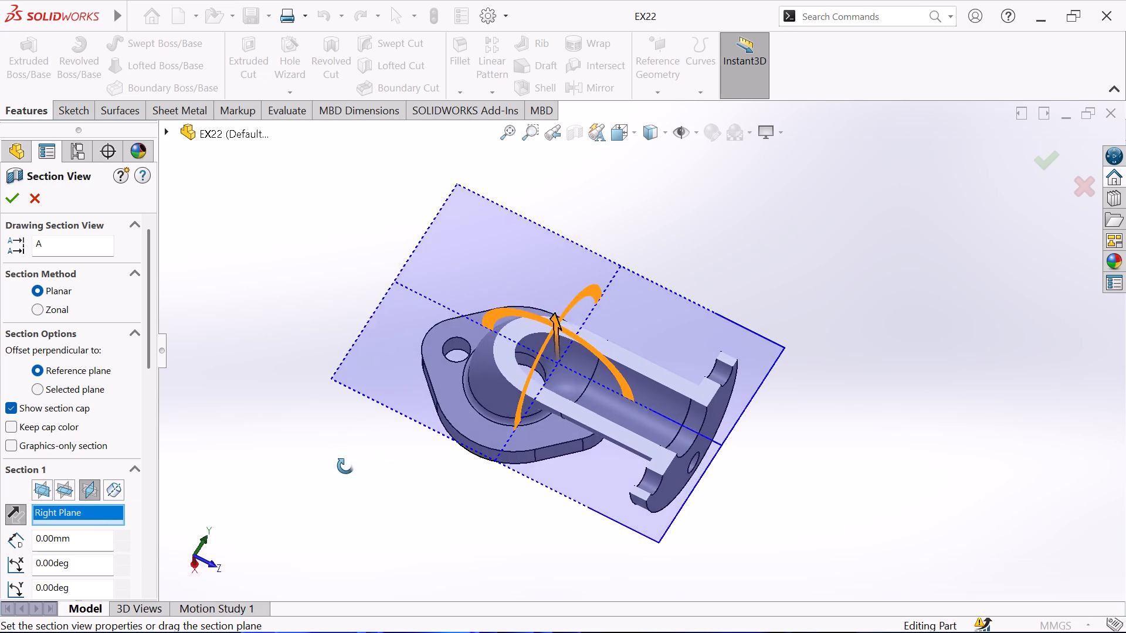
middle_click_drag(345, 466, 358, 513)
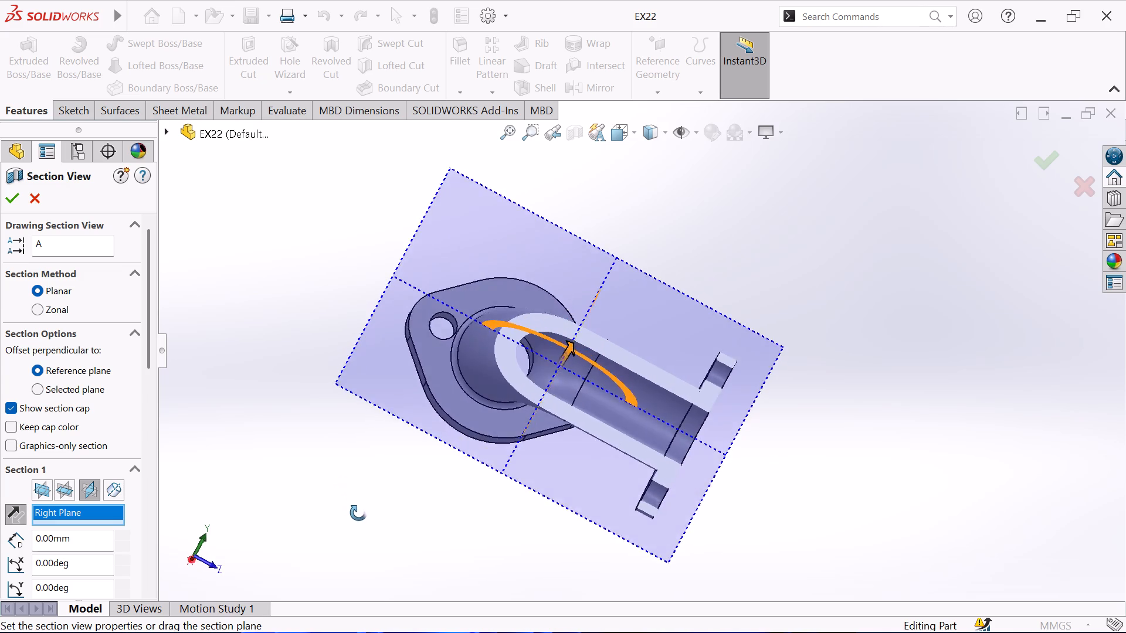
middle_click_drag(358, 513, 452, 496)
scroll(371, 523, "up", 1)
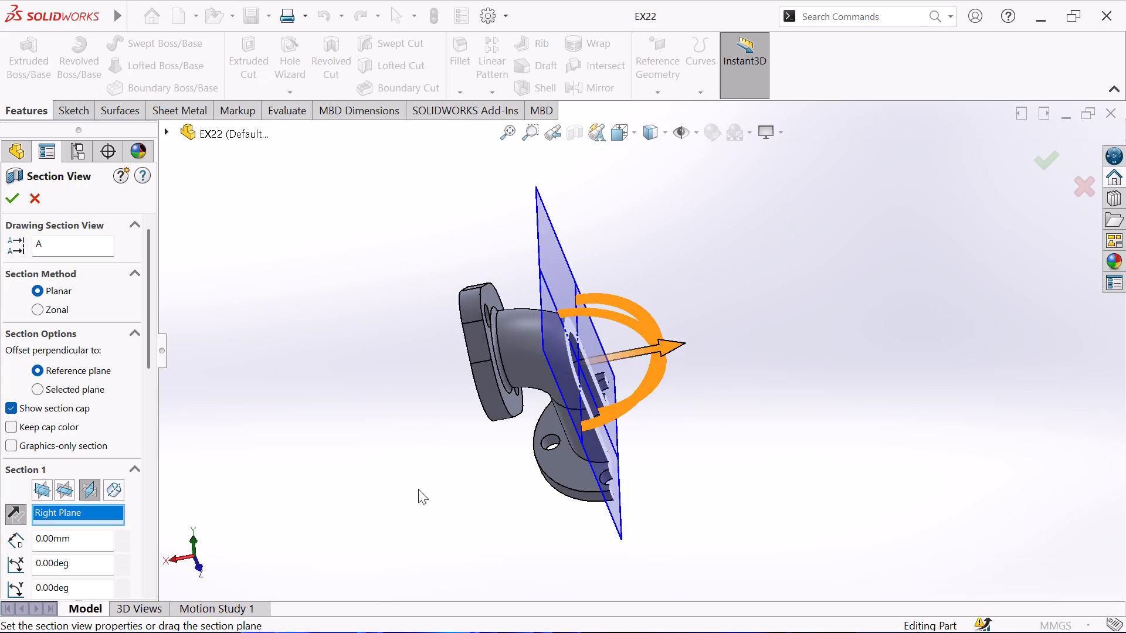
left_click(115, 494)
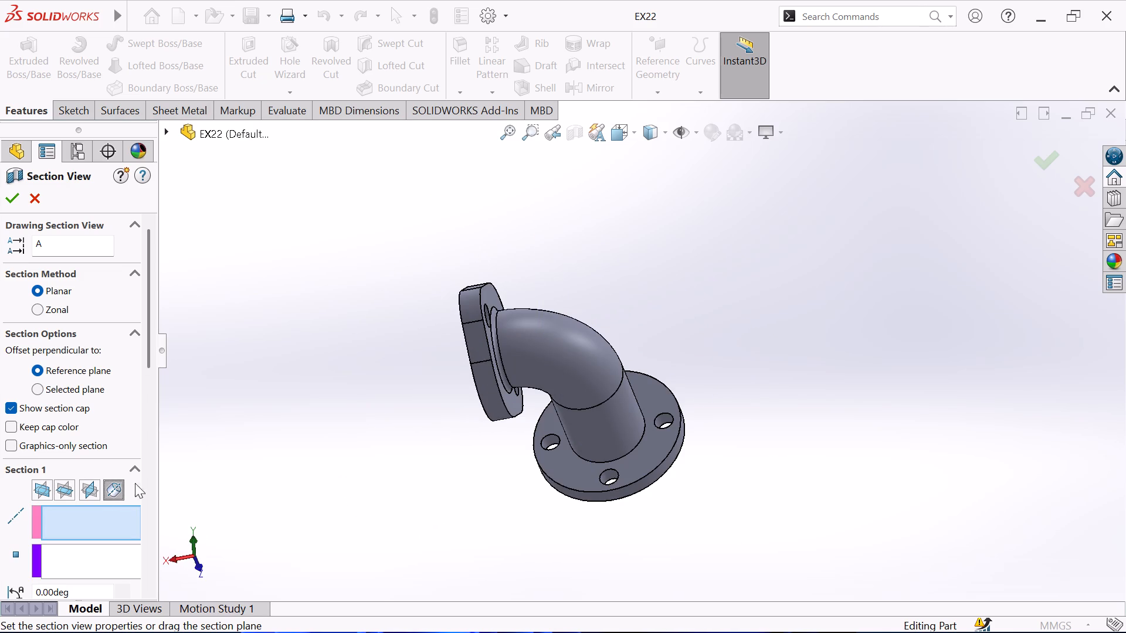
left_click(14, 190)
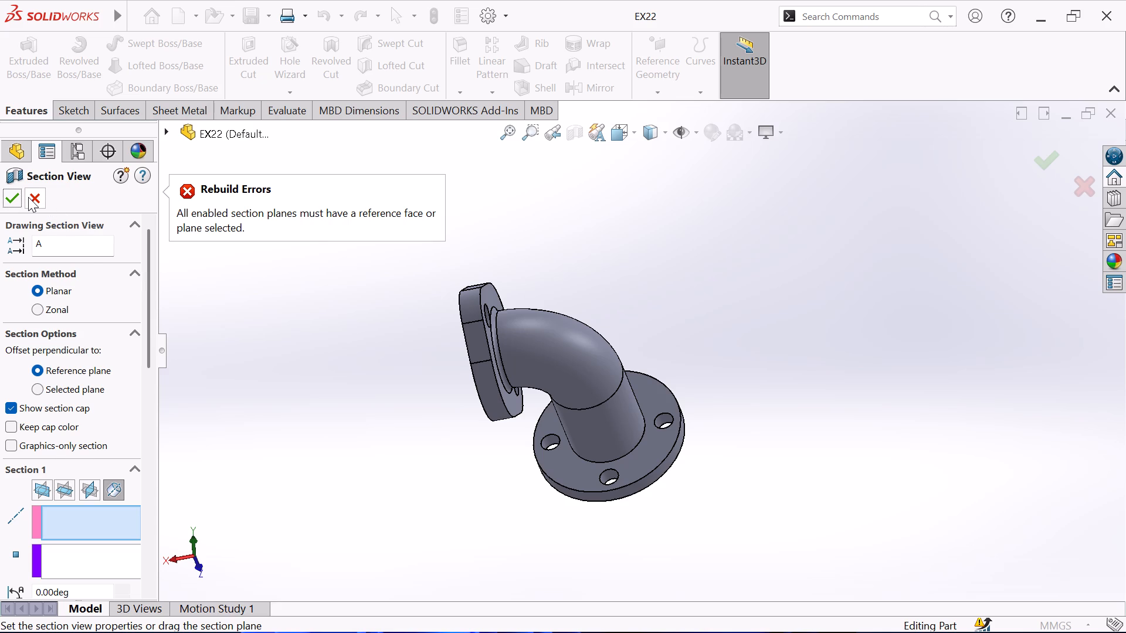
left_click(28, 197)
Make a new drawing from the EX22 part on a standard A3 (ISO) sheet with the sheet format displayed.
middle_click_drag(345, 250, 642, 369)
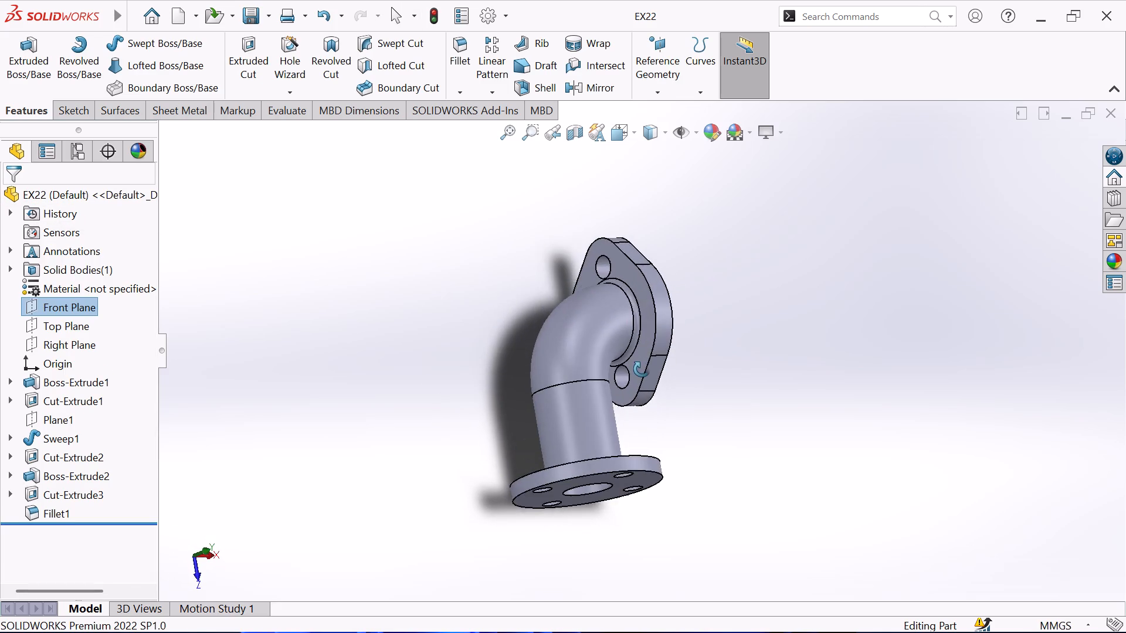
middle_click_drag(642, 369, 573, 367)
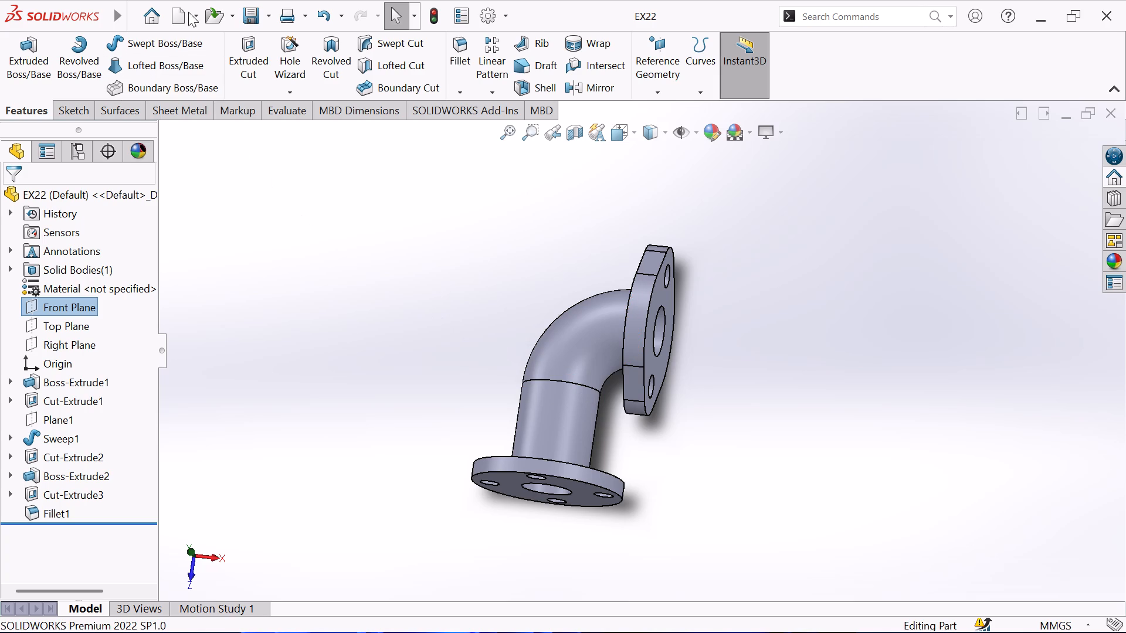
left_click(124, 6)
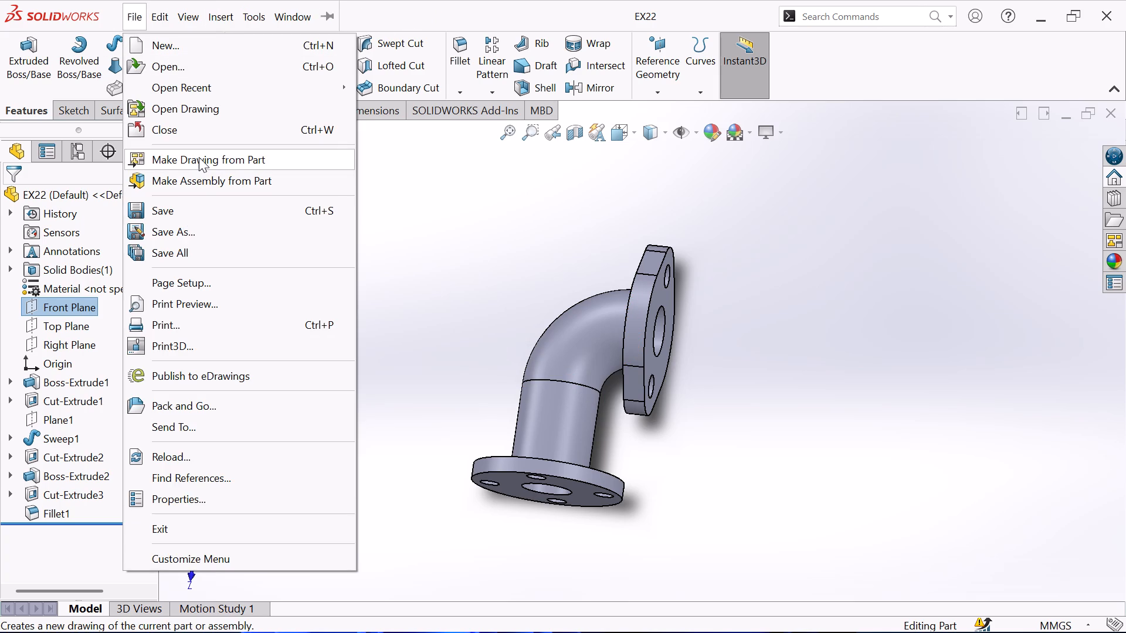
left_click(199, 156)
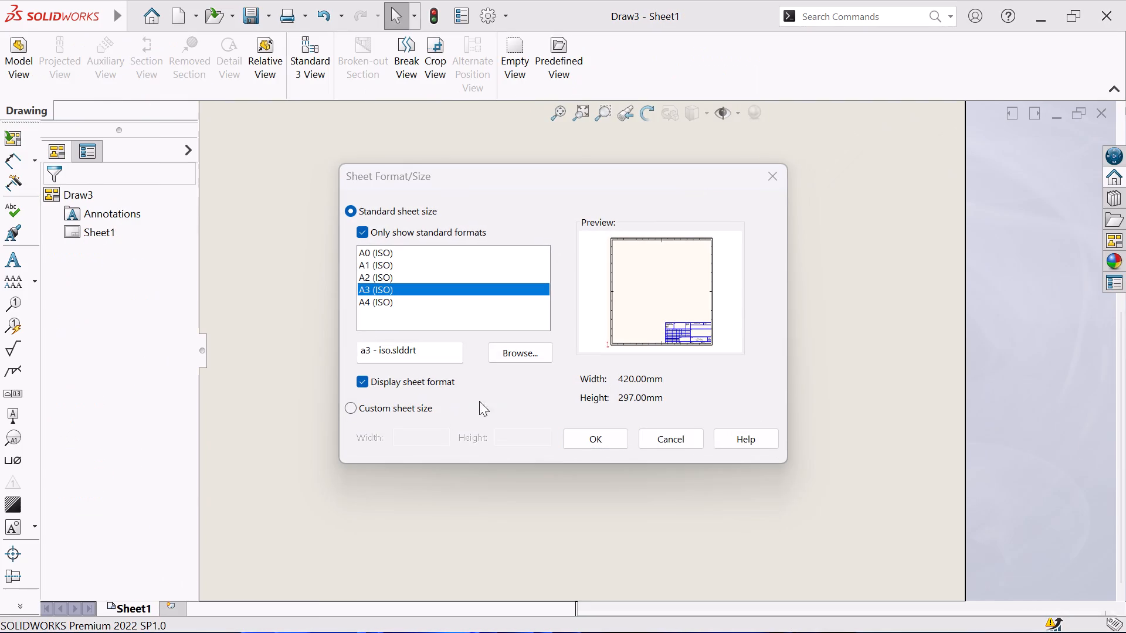
left_click(595, 441)
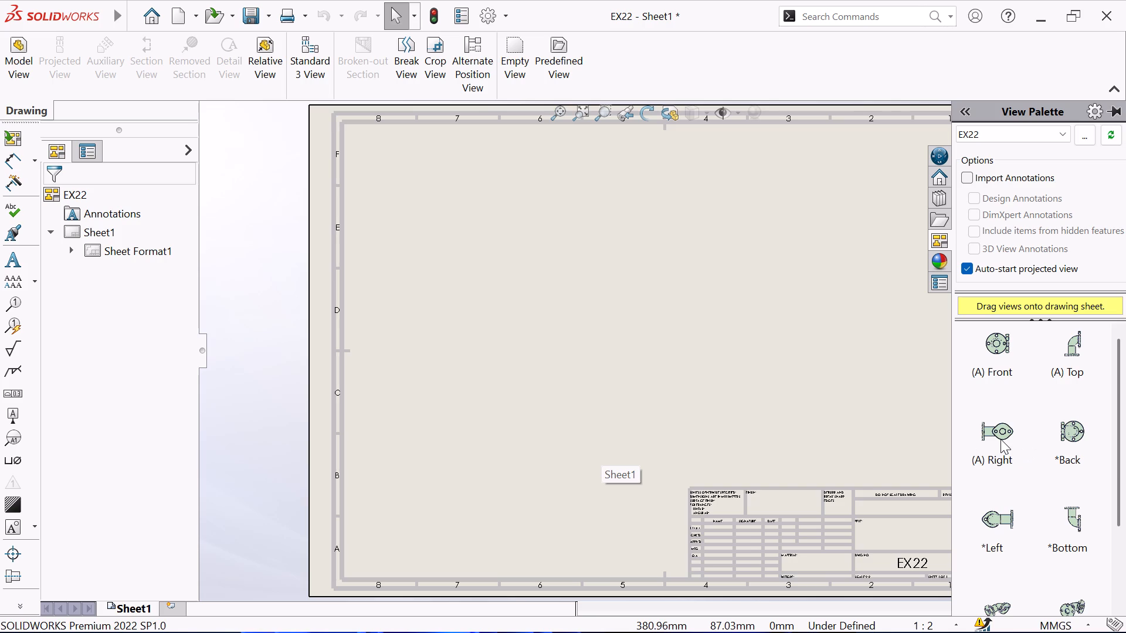
Place the elbow's Right view near the middle of the drawing sheet as the base view.
left_click_drag(1000, 434, 944, 426)
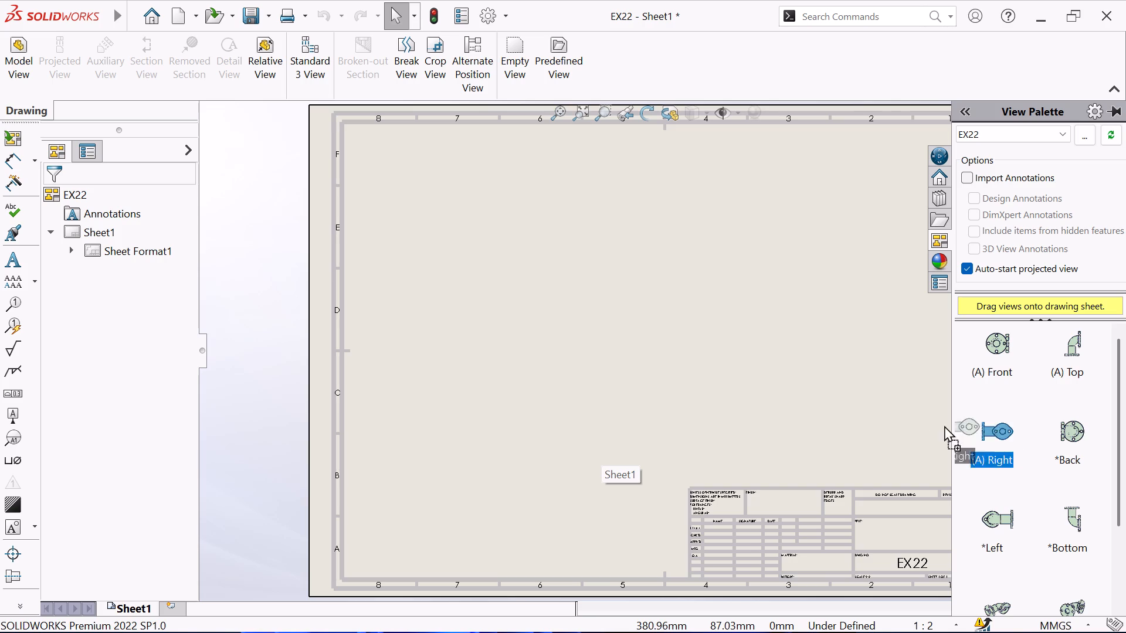
left_click_drag(944, 426, 677, 325)
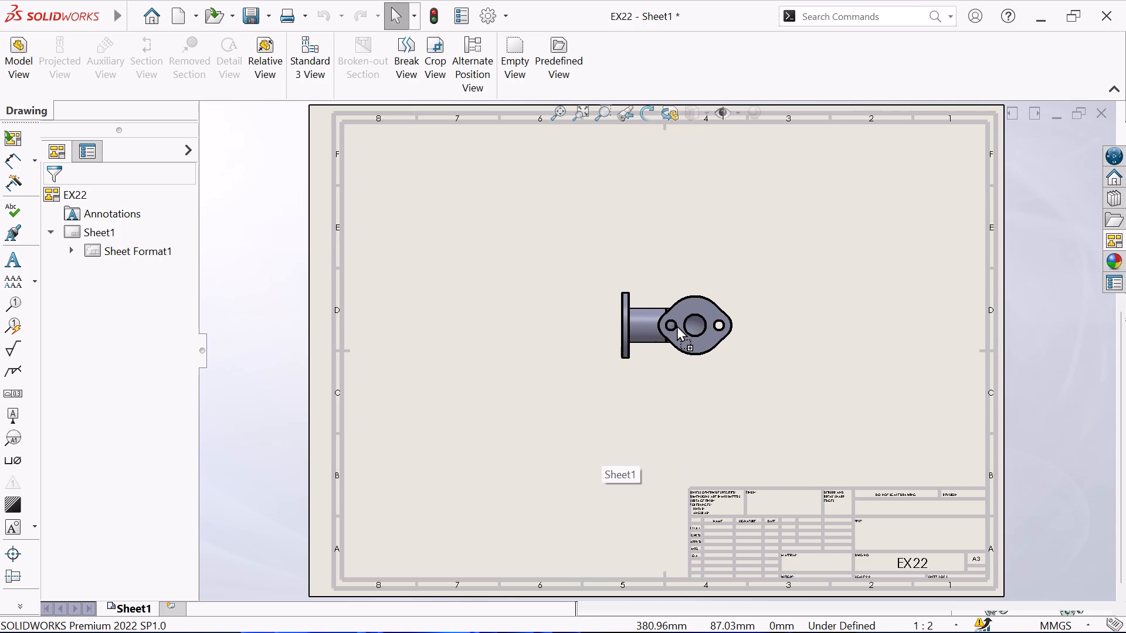
left_click_drag(677, 325, 673, 331)
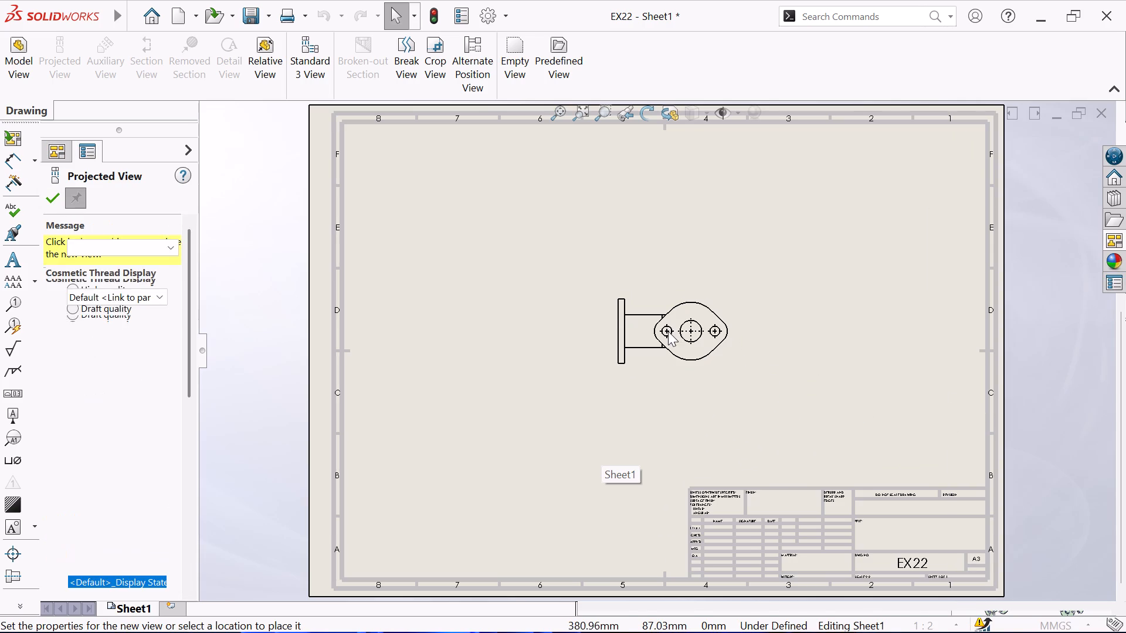
Project five views from the base view: pictorial views at its upper right and upper left, plus left, lower and right views.
left_click(830, 245)
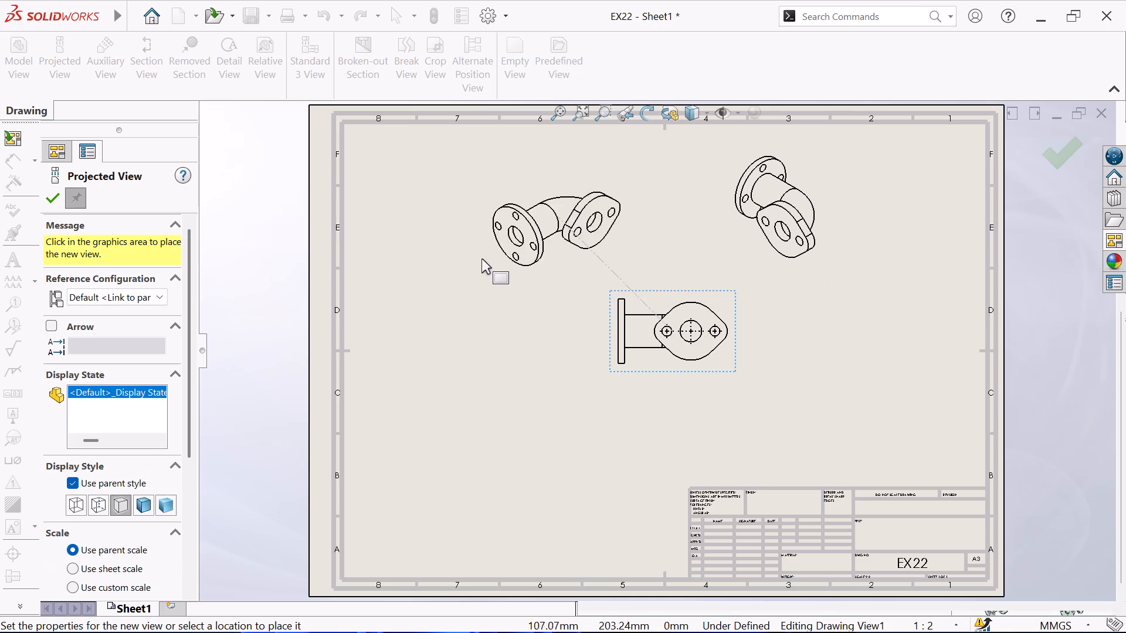
left_click(460, 250)
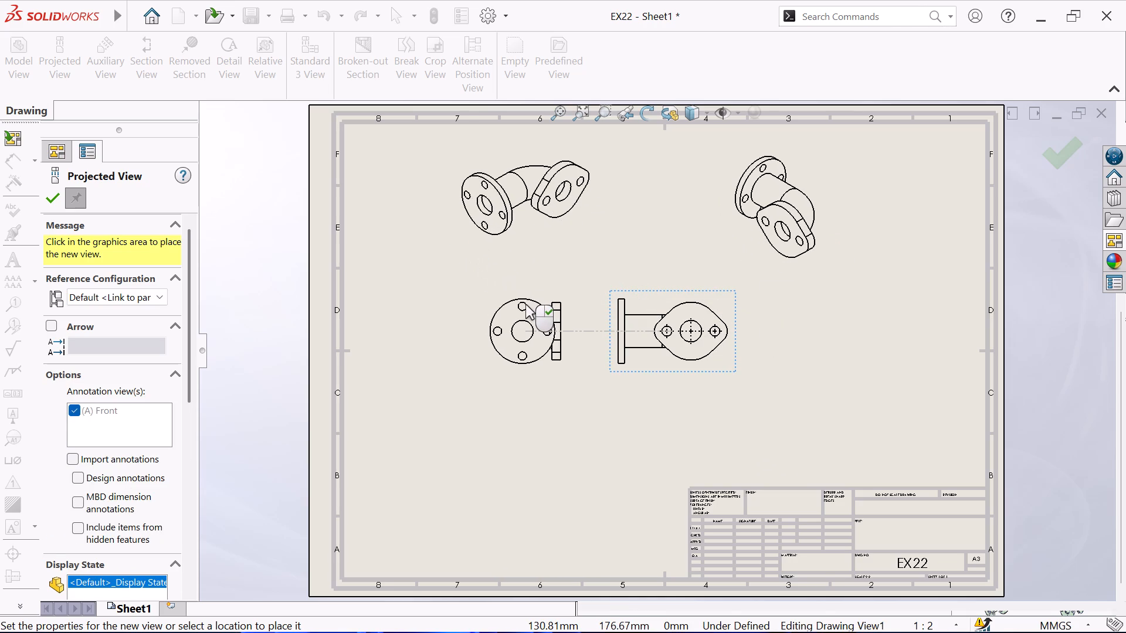
left_click(464, 314)
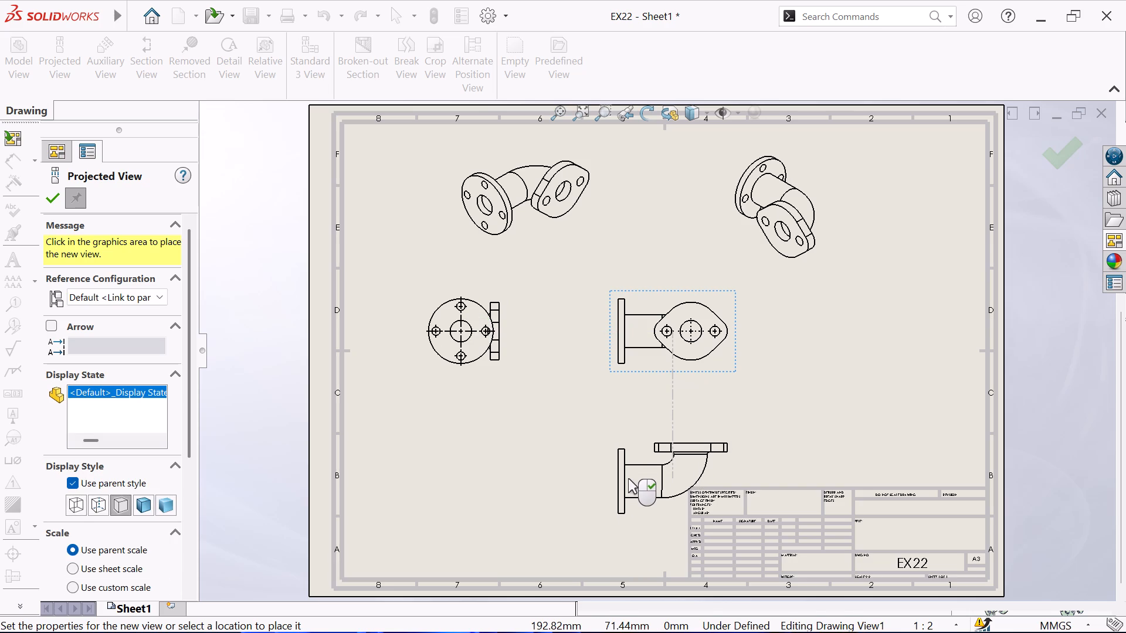
left_click(628, 478)
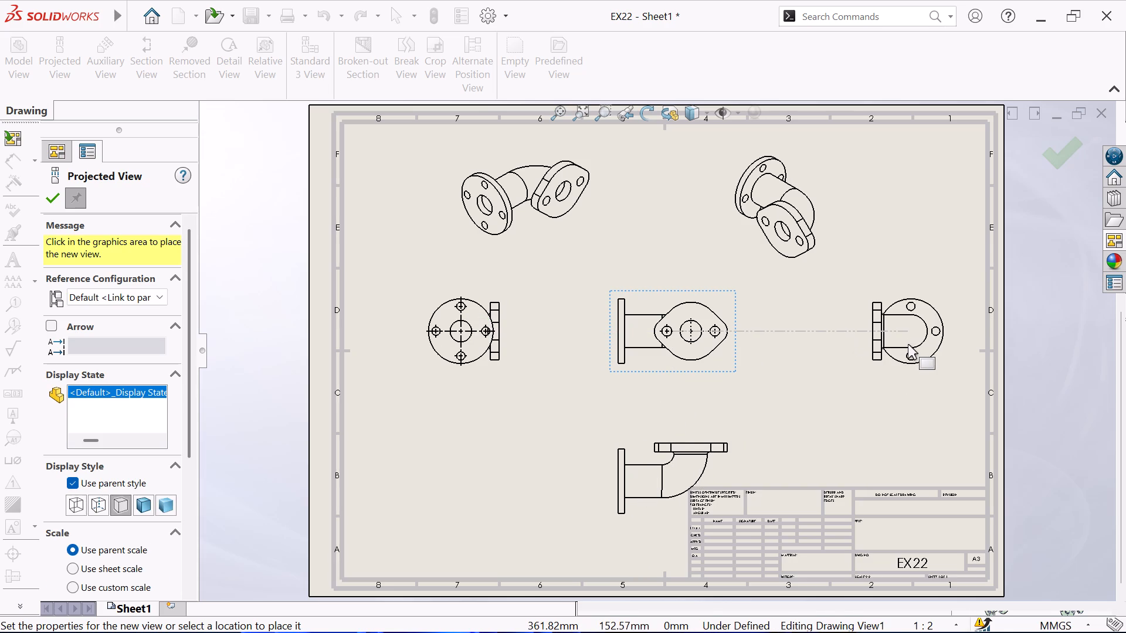
left_click(908, 344)
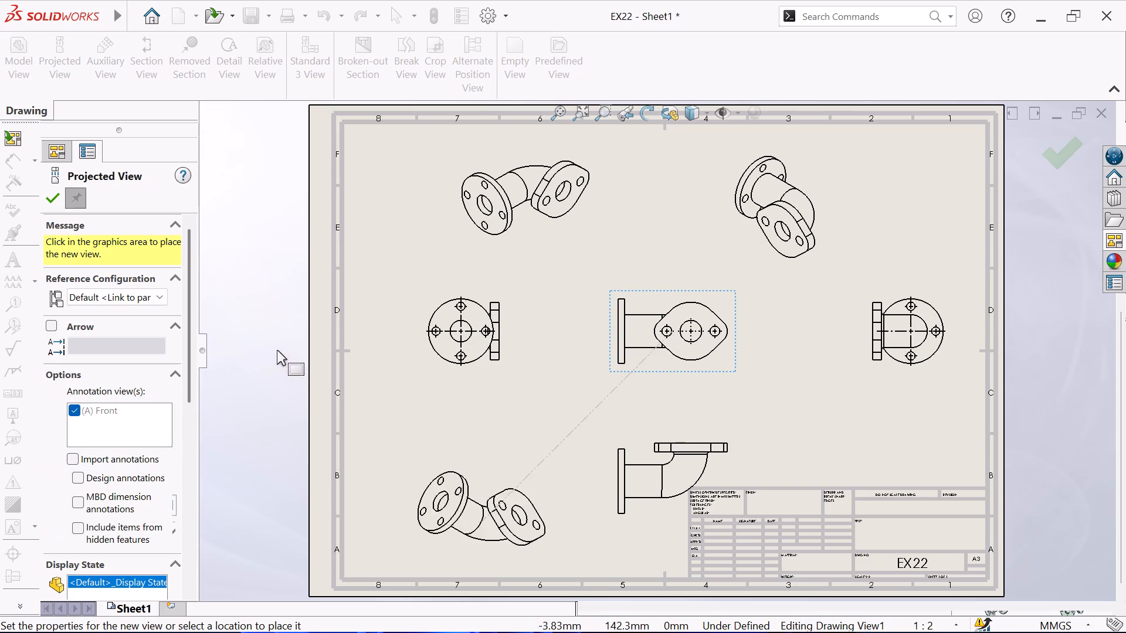
left_click(57, 192)
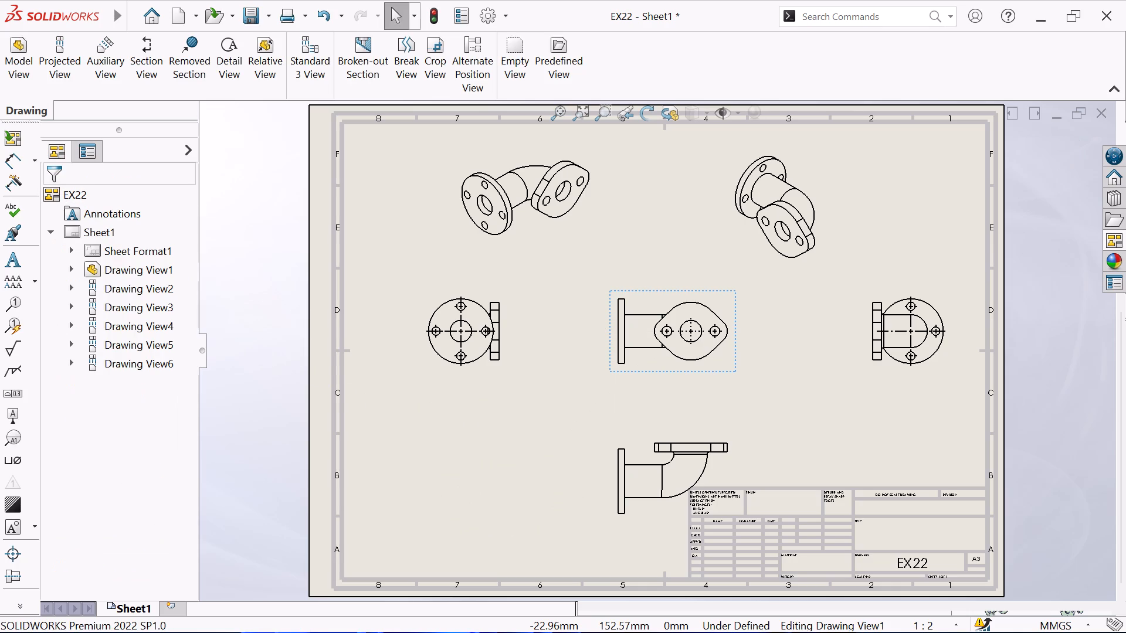
Create section view A-A with an auxiliary cutting line running diagonally across the central view, placing it near the title block.
left_click(145, 62)
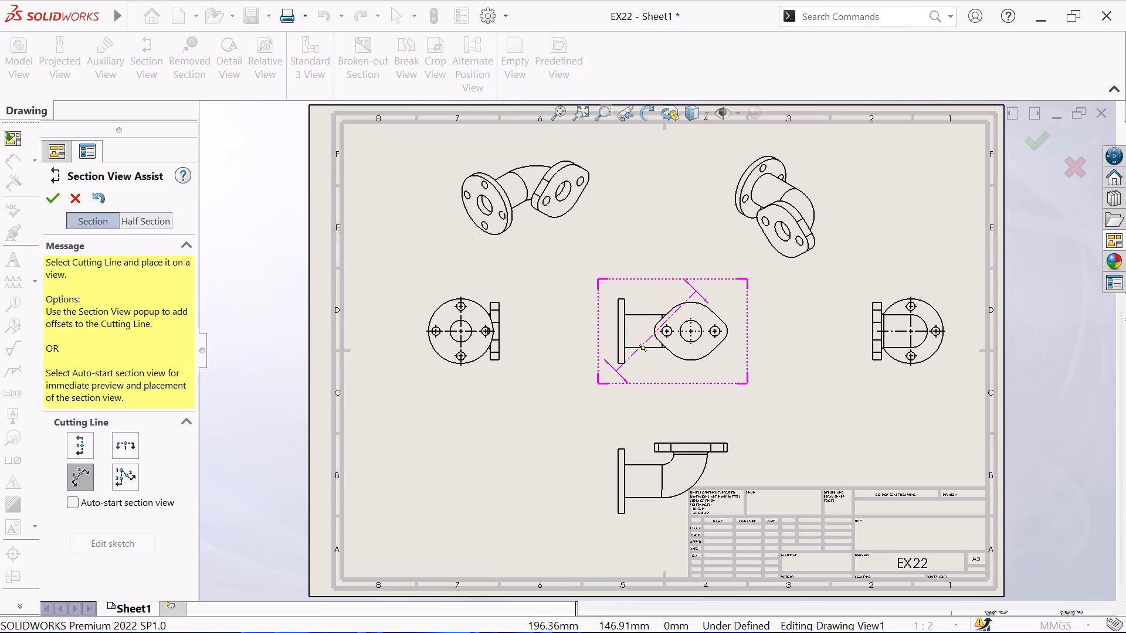
left_click(629, 356)
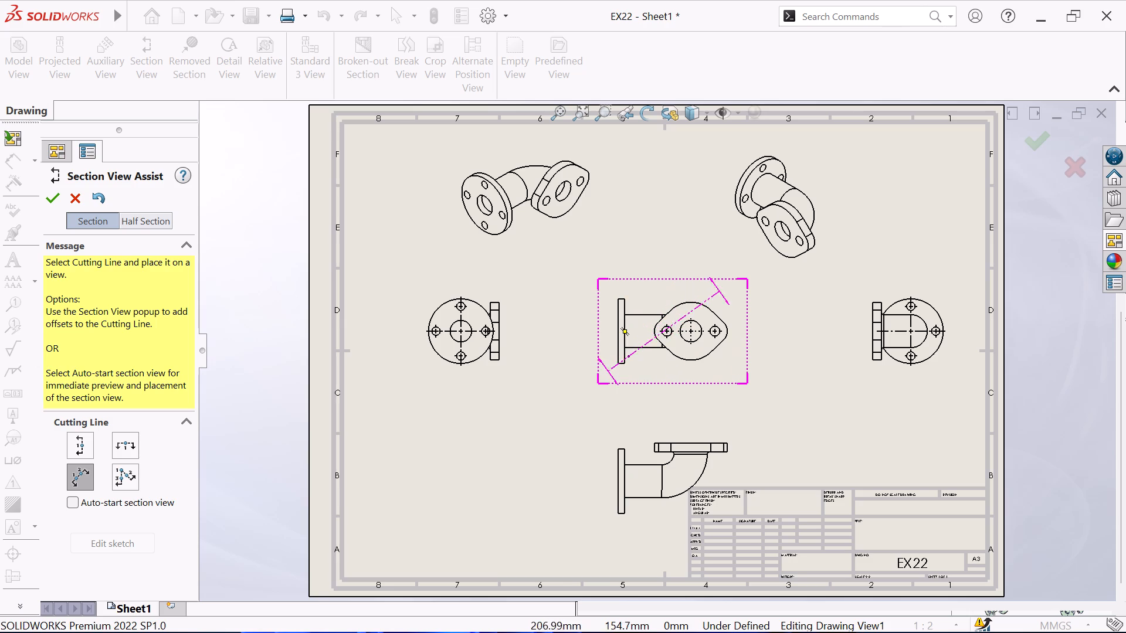
left_click(717, 305)
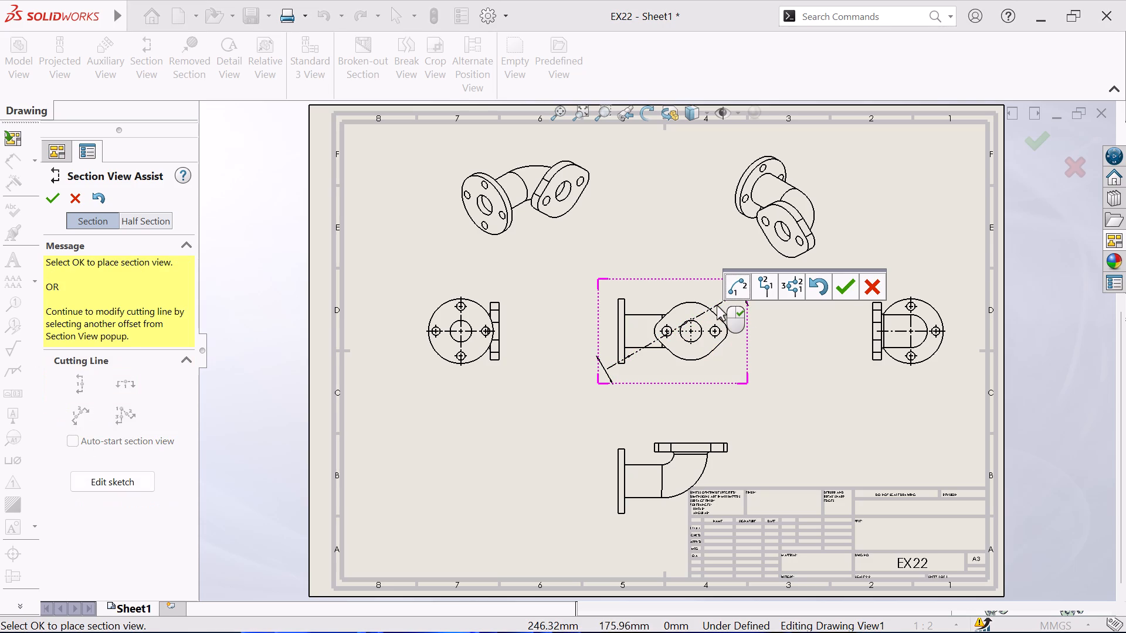
left_click(843, 291)
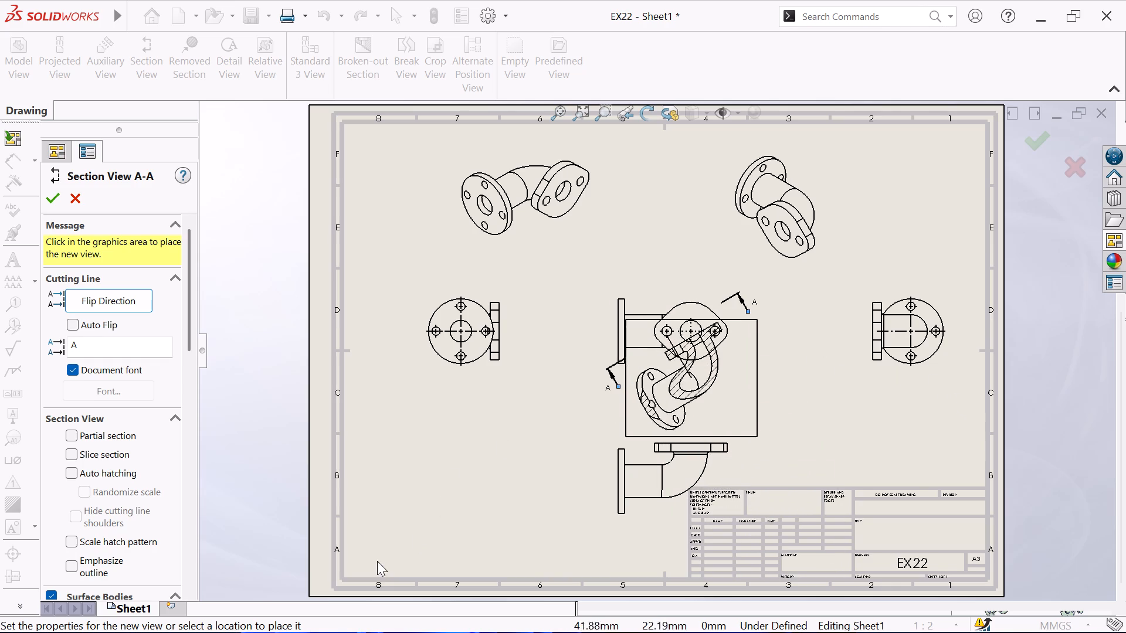
left_click(917, 435)
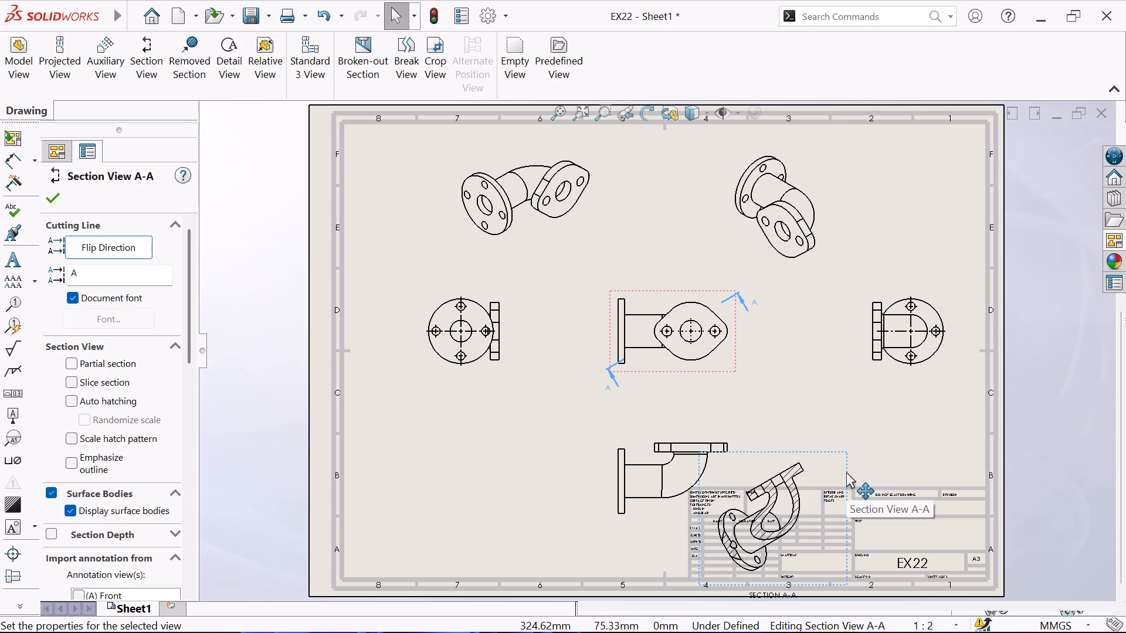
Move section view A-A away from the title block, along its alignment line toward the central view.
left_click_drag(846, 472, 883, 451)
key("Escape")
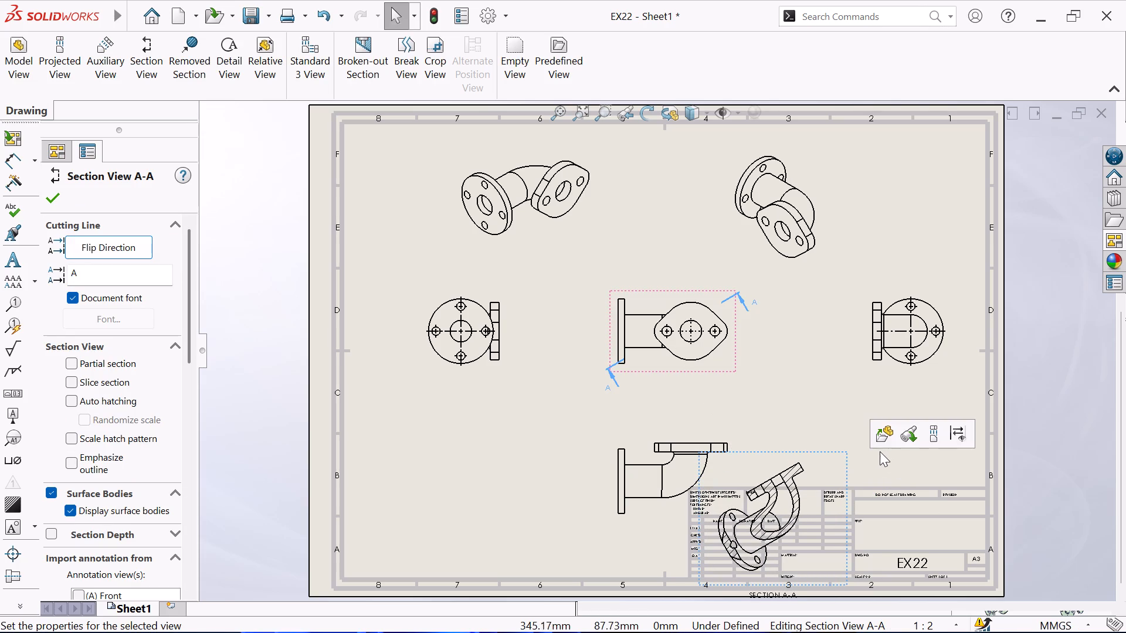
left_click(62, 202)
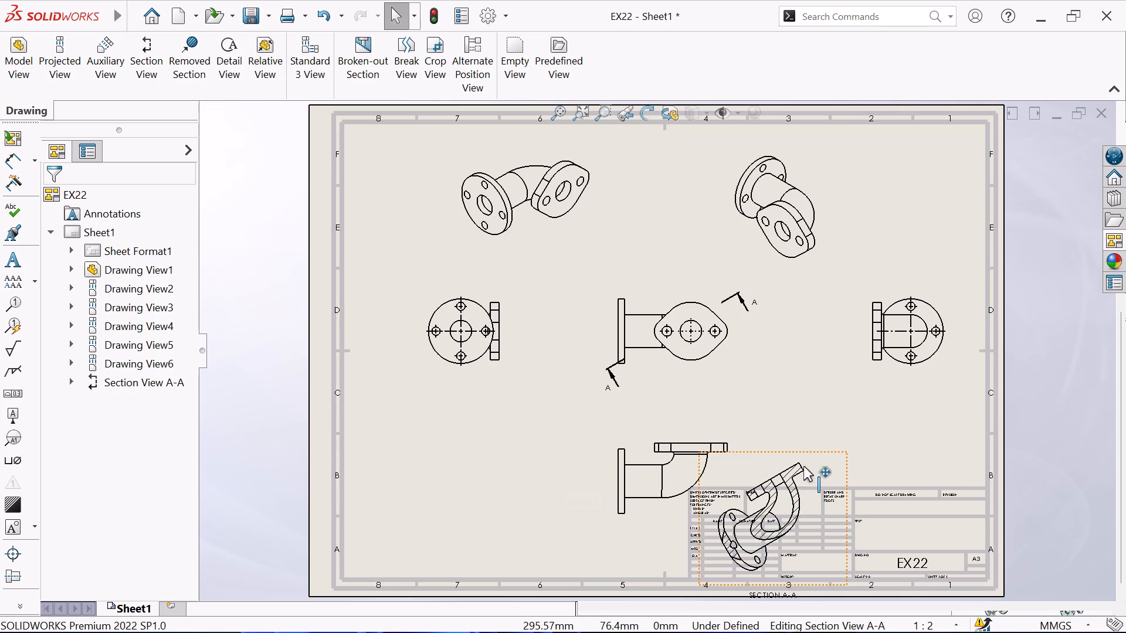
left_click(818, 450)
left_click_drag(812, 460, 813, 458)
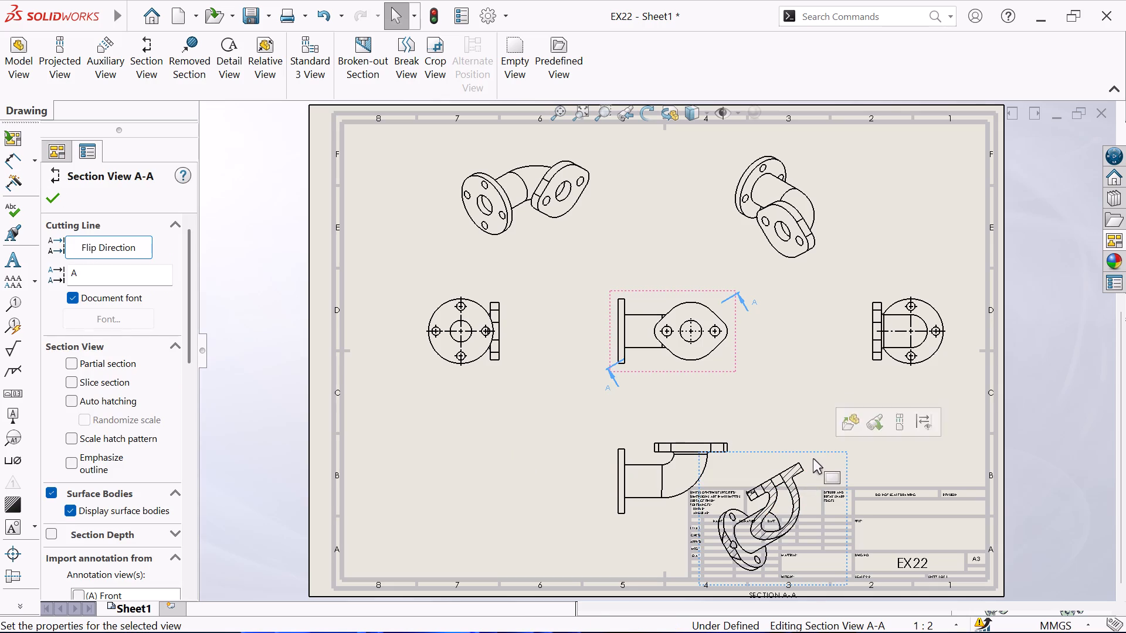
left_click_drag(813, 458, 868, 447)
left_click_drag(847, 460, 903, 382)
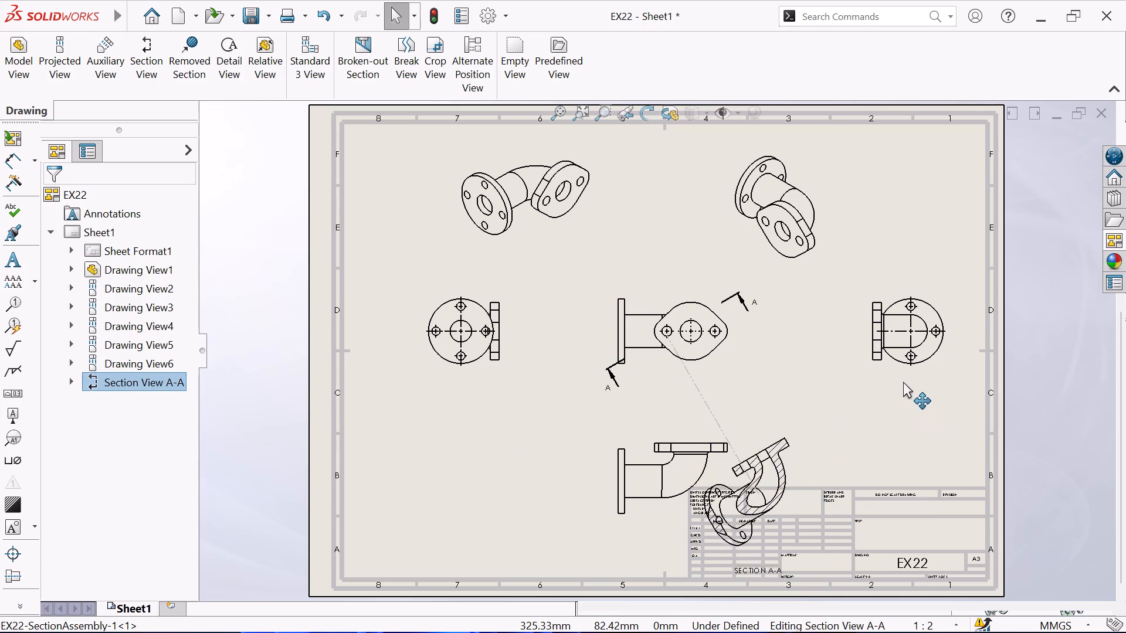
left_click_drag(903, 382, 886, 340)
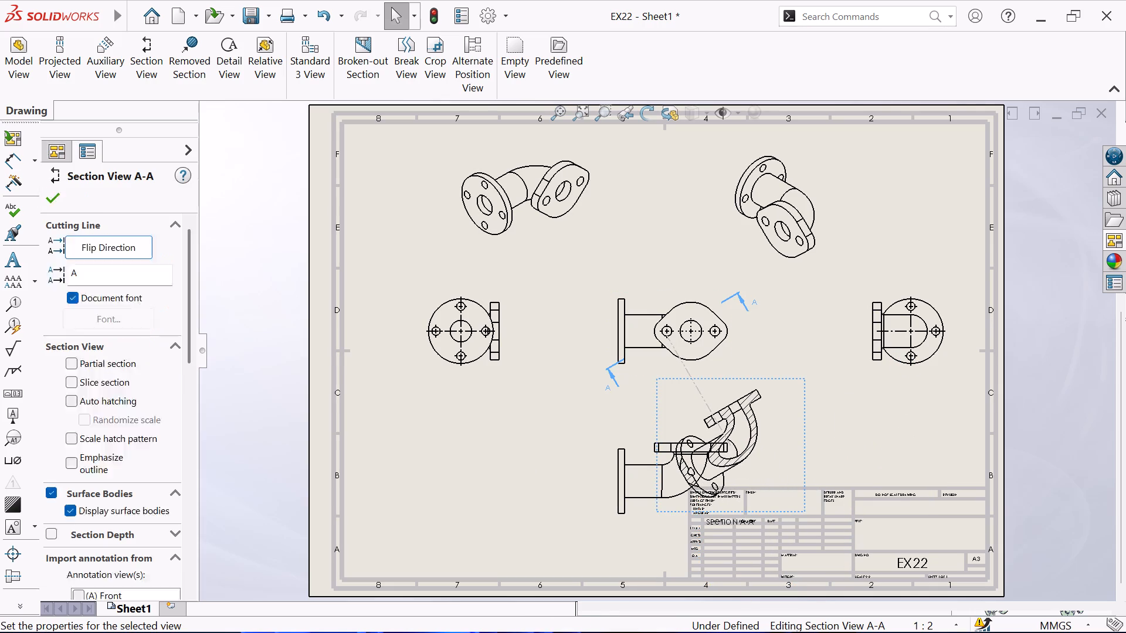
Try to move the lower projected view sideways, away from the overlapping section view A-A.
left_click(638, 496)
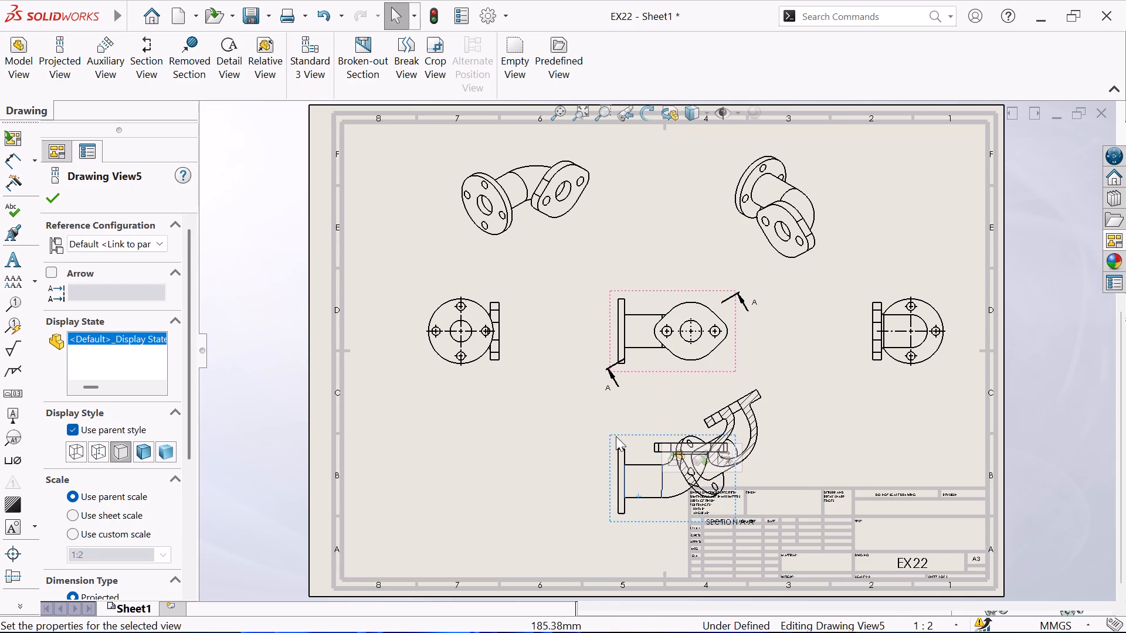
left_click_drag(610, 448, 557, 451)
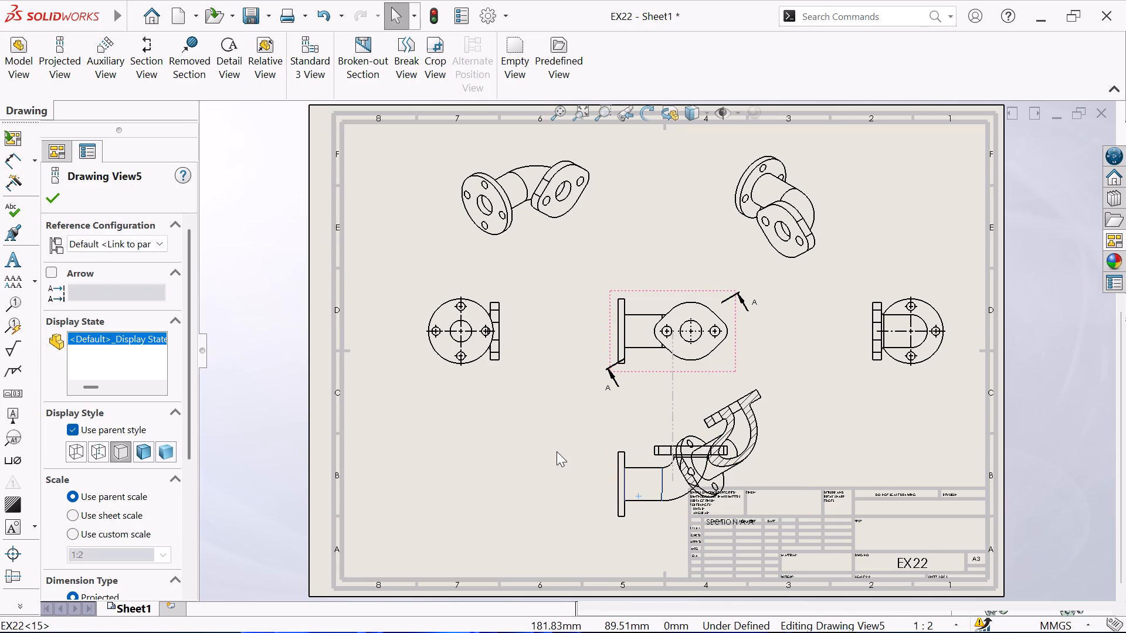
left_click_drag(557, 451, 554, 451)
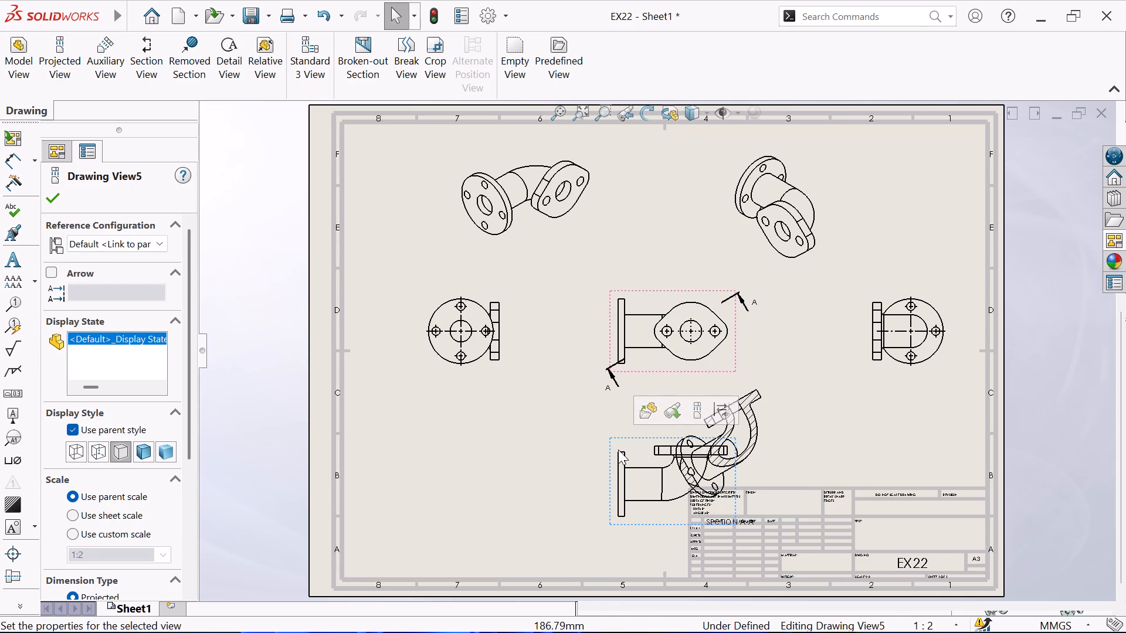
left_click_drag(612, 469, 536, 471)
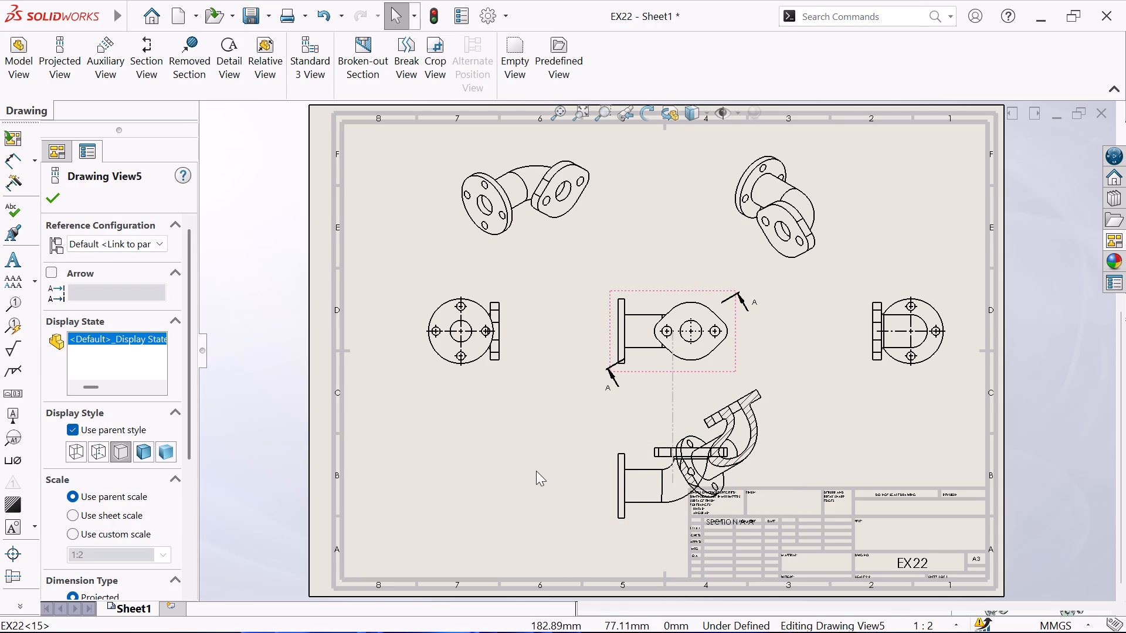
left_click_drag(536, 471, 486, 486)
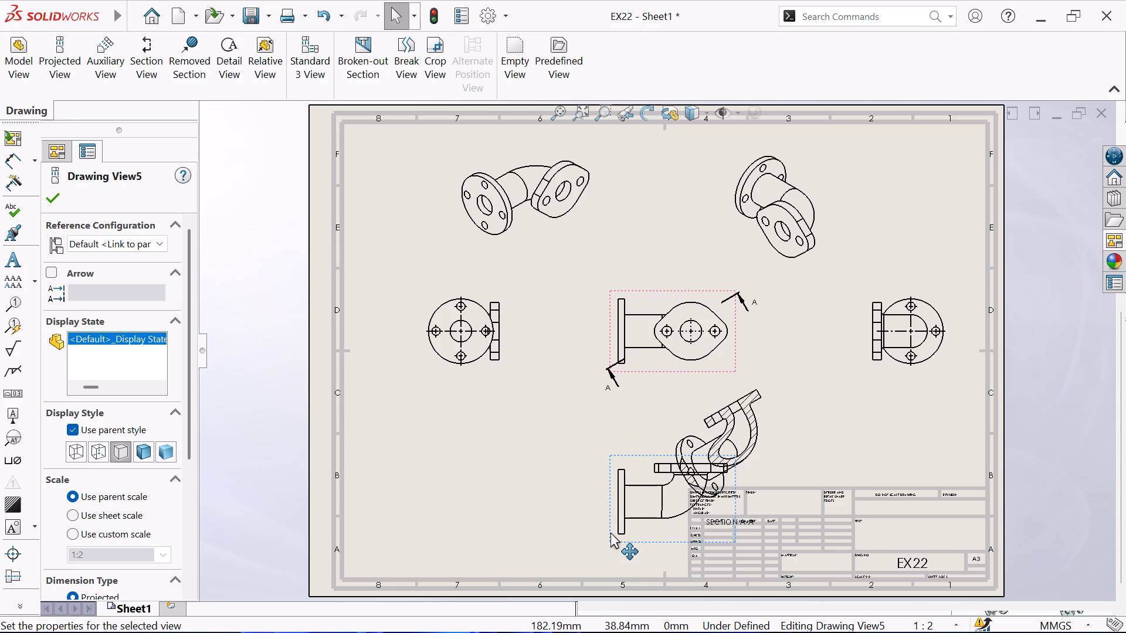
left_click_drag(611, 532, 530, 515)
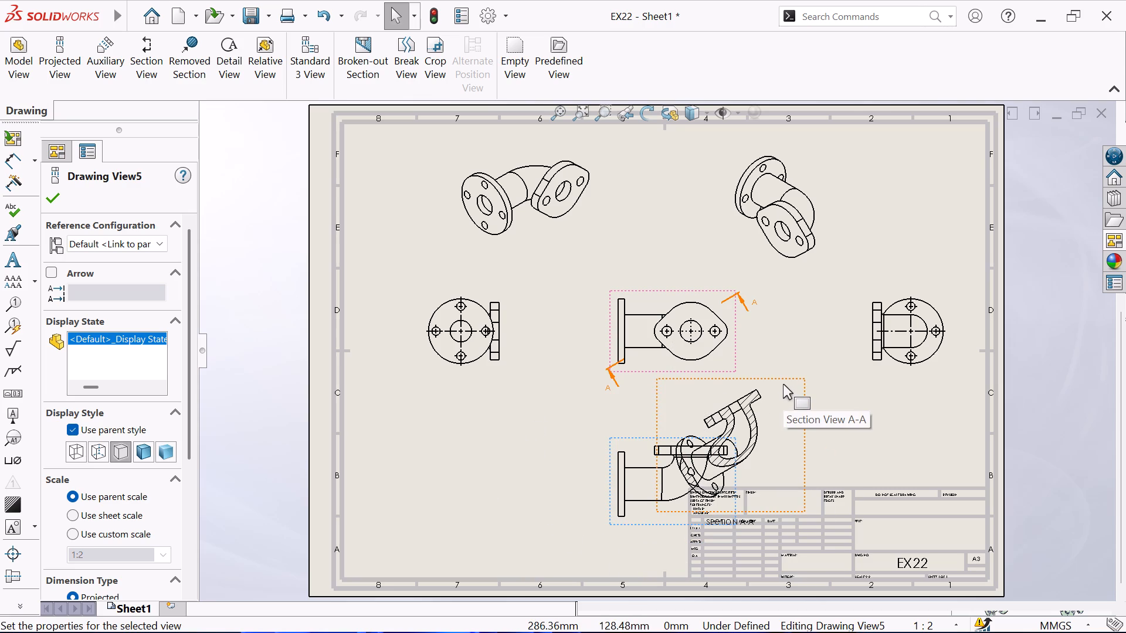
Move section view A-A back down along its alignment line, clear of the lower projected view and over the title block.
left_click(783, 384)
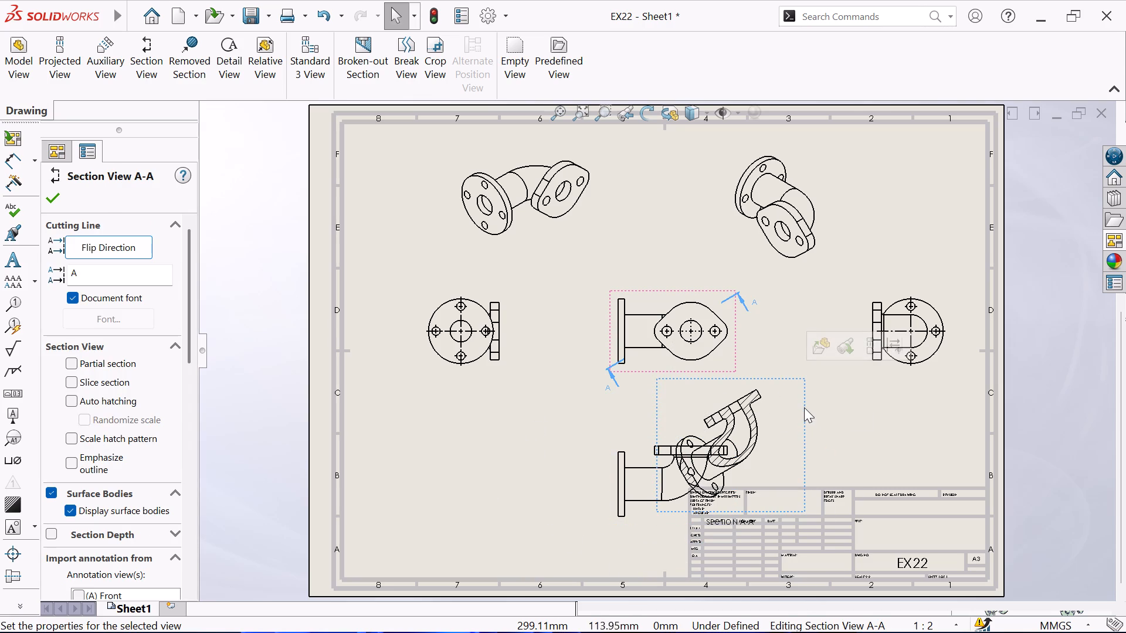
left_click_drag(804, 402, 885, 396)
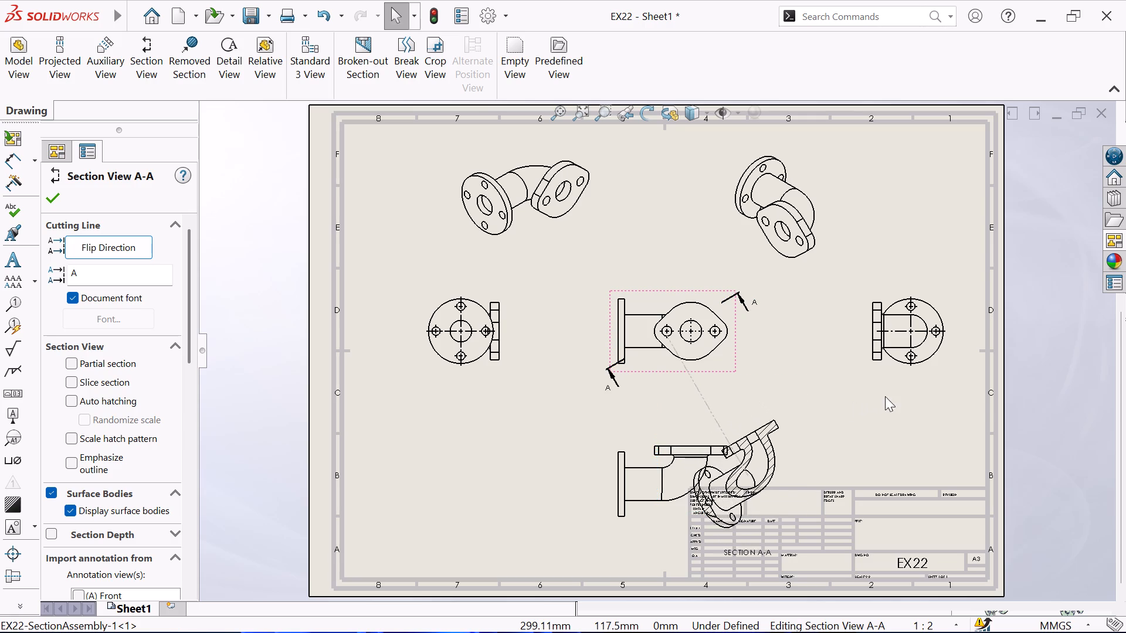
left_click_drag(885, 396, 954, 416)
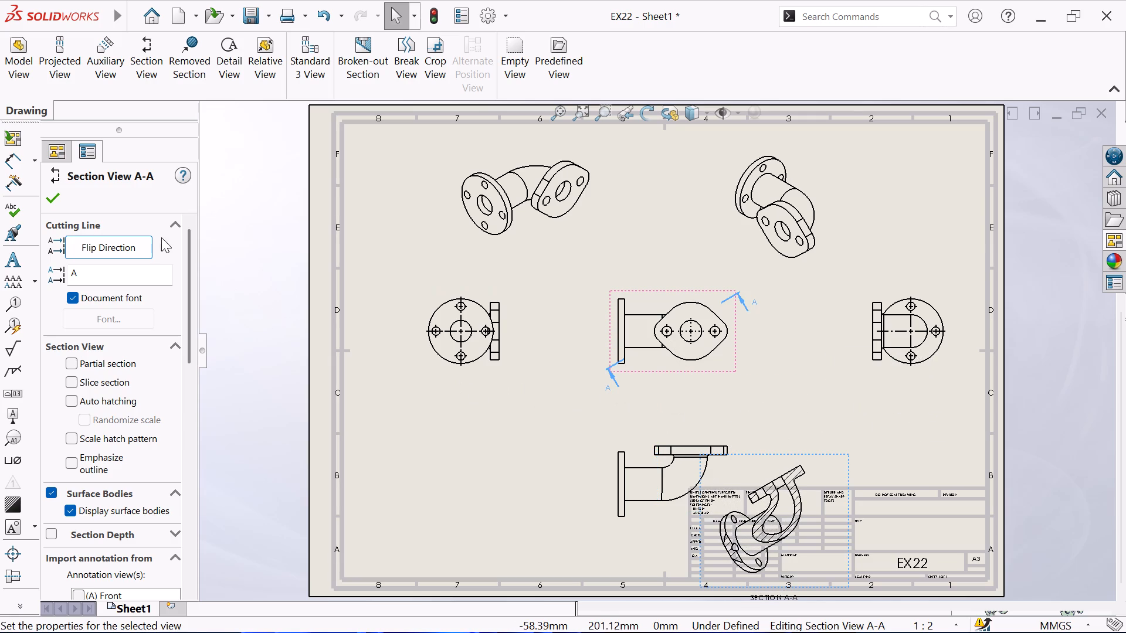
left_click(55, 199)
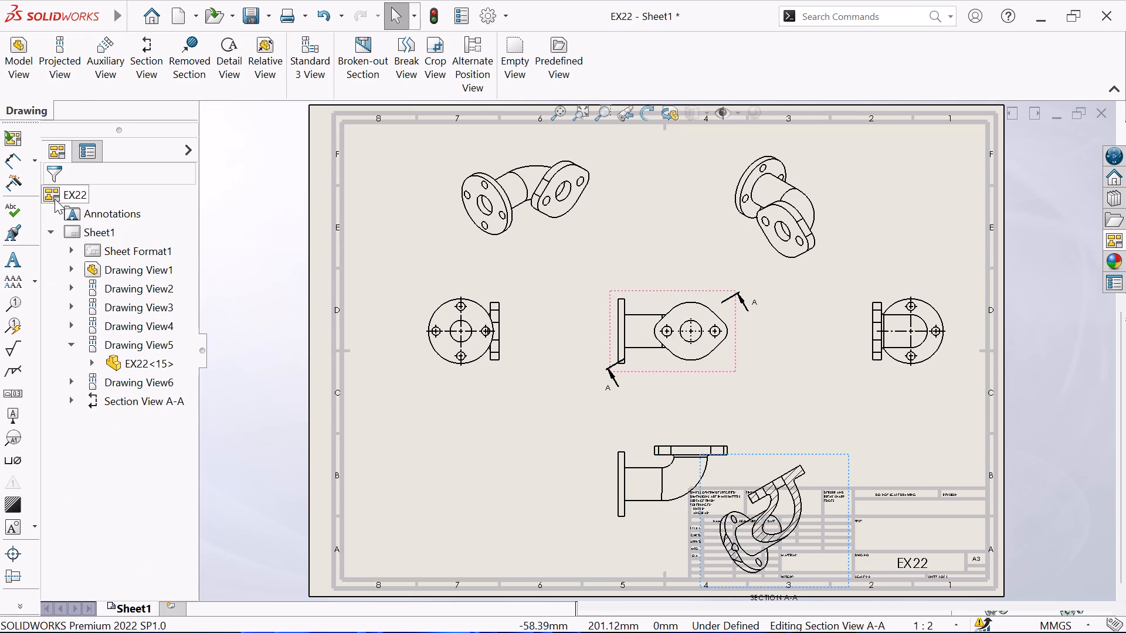
Create section view B-B with a horizontal cutting line through the centre of the central view, placing it above that view.
left_click(143, 46)
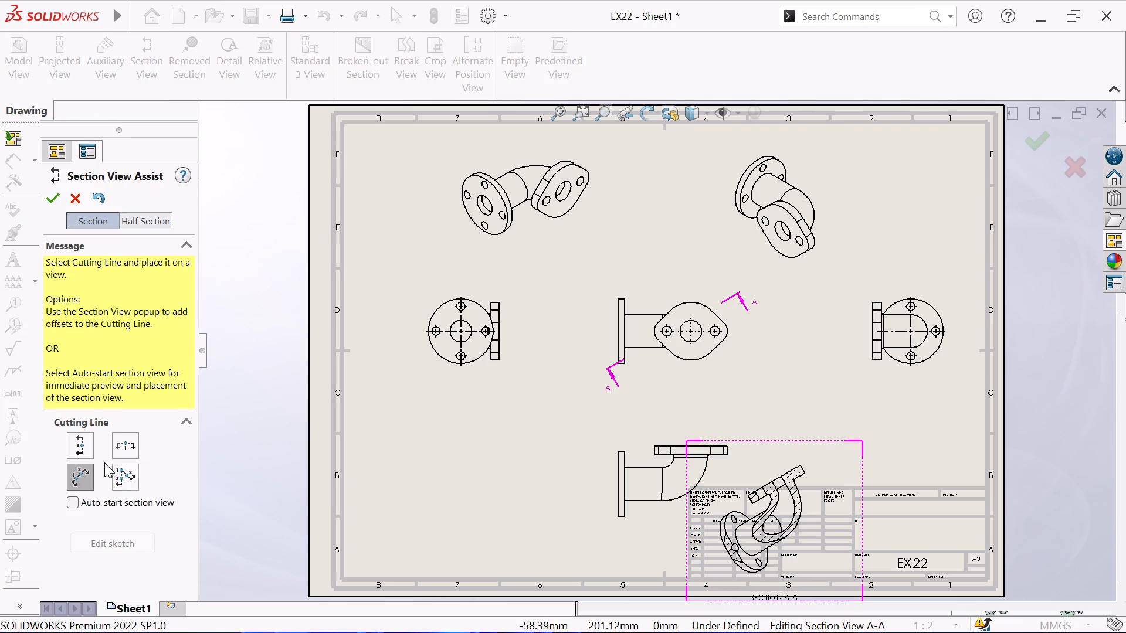
left_click(84, 448)
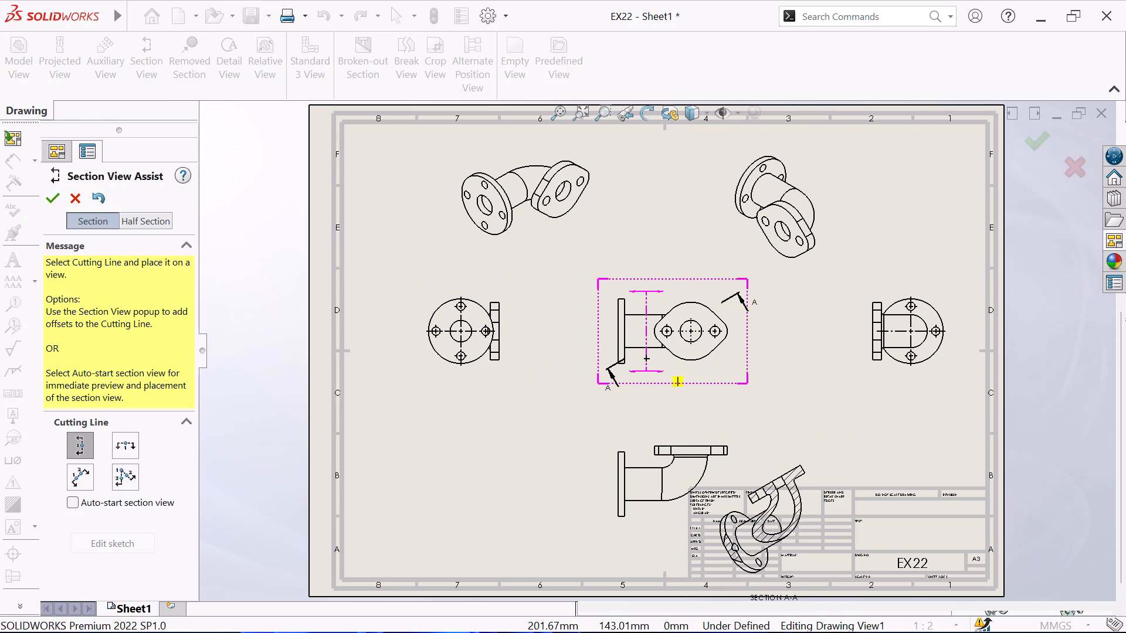
left_click(120, 445)
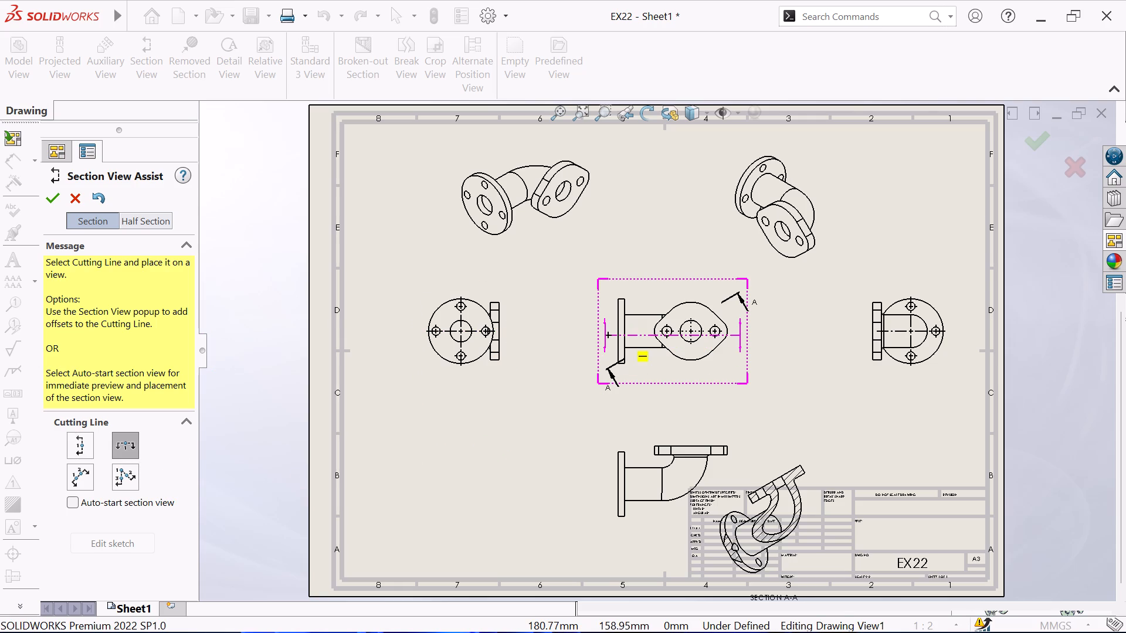
left_click(610, 331)
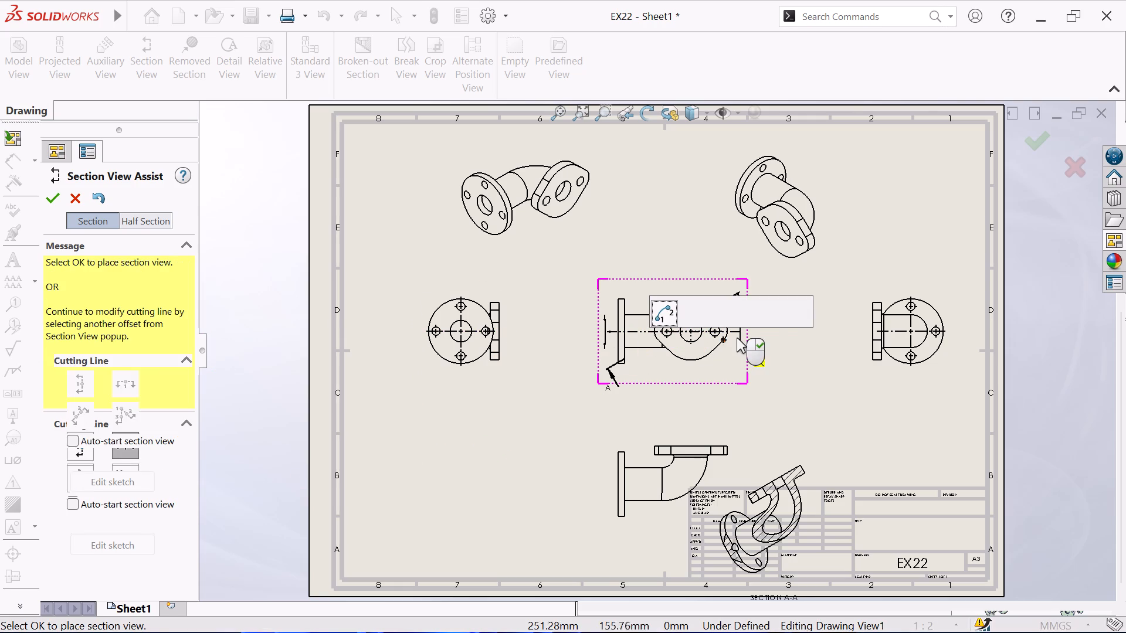
left_click(771, 316)
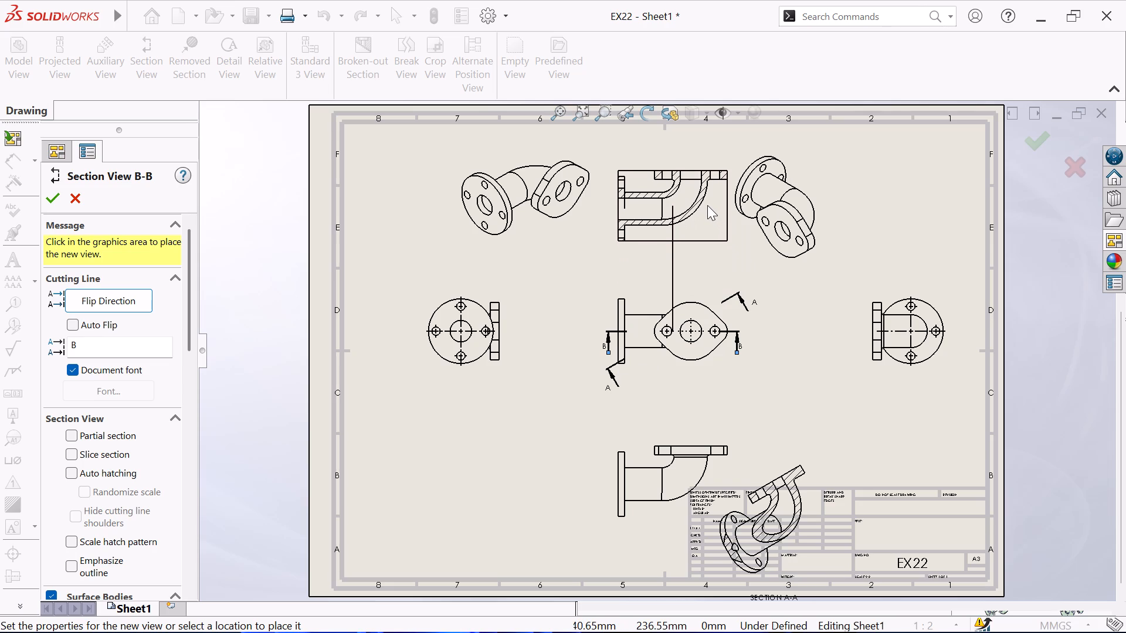
left_click(707, 205)
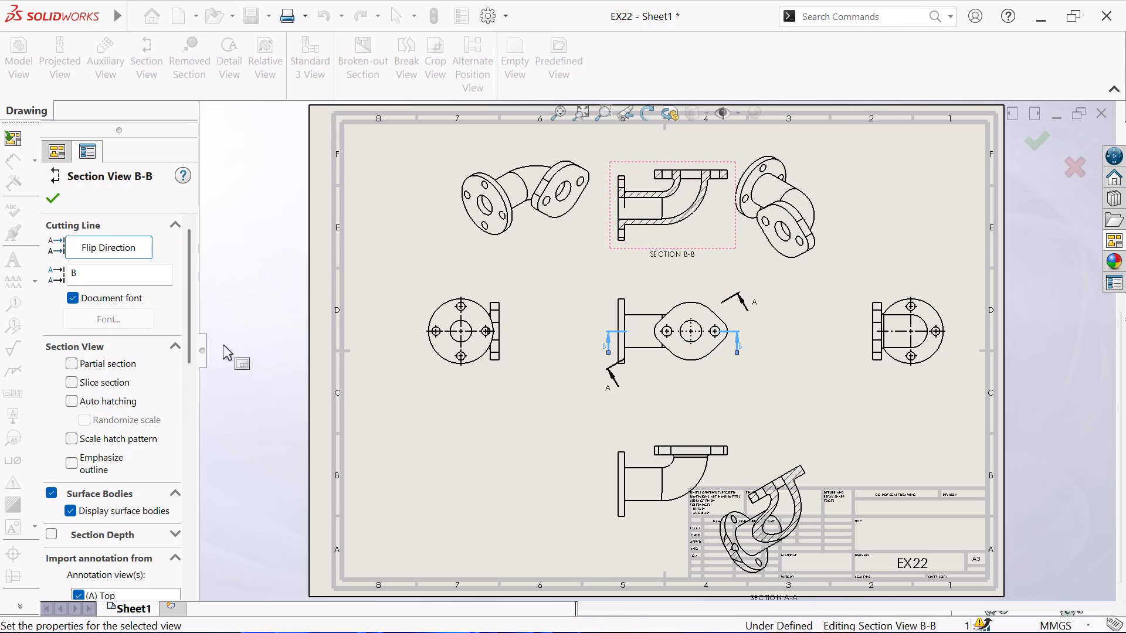
left_click(57, 199)
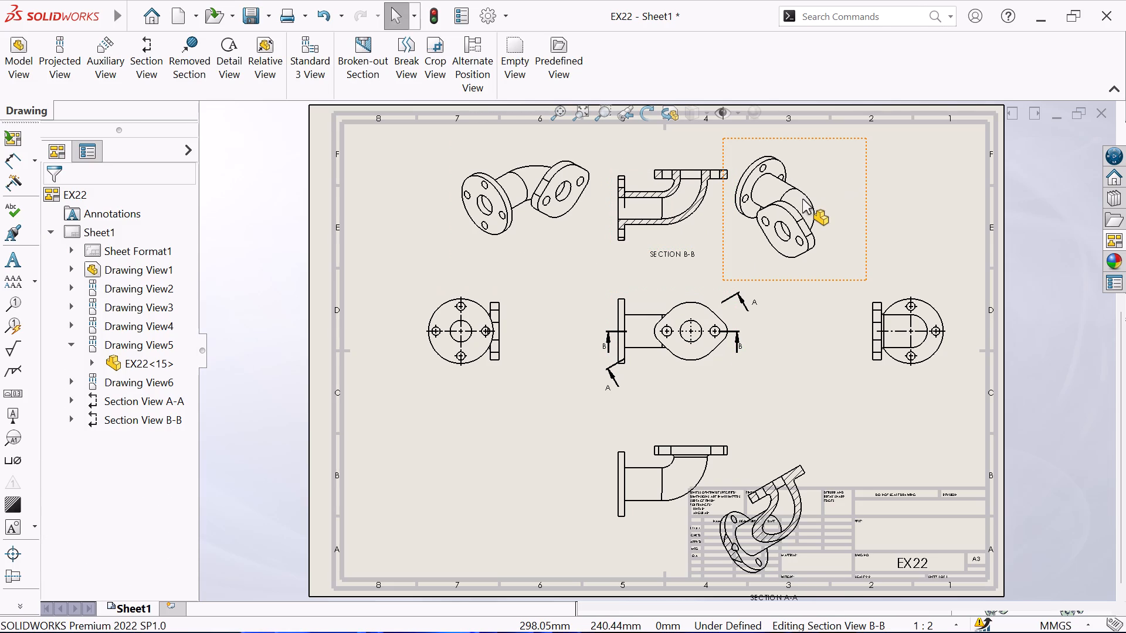
Spread the two pictorial views outward from section view B-B, toward the sheet's upper right and upper left corners.
left_click(818, 187)
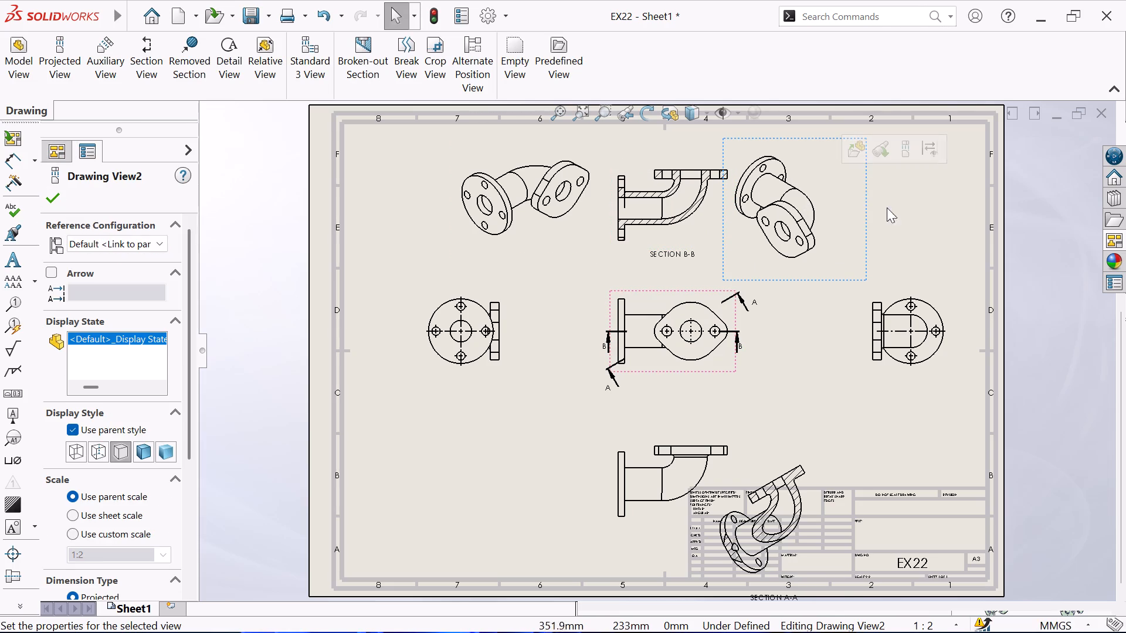
left_click_drag(865, 183, 920, 184)
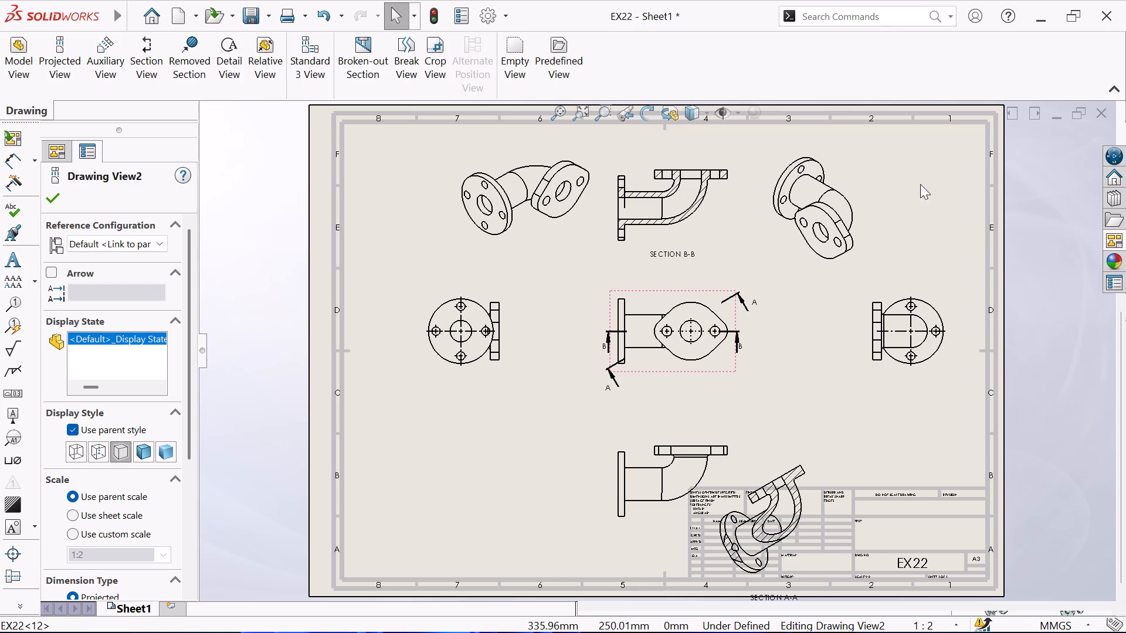
left_click_drag(920, 184, 964, 169)
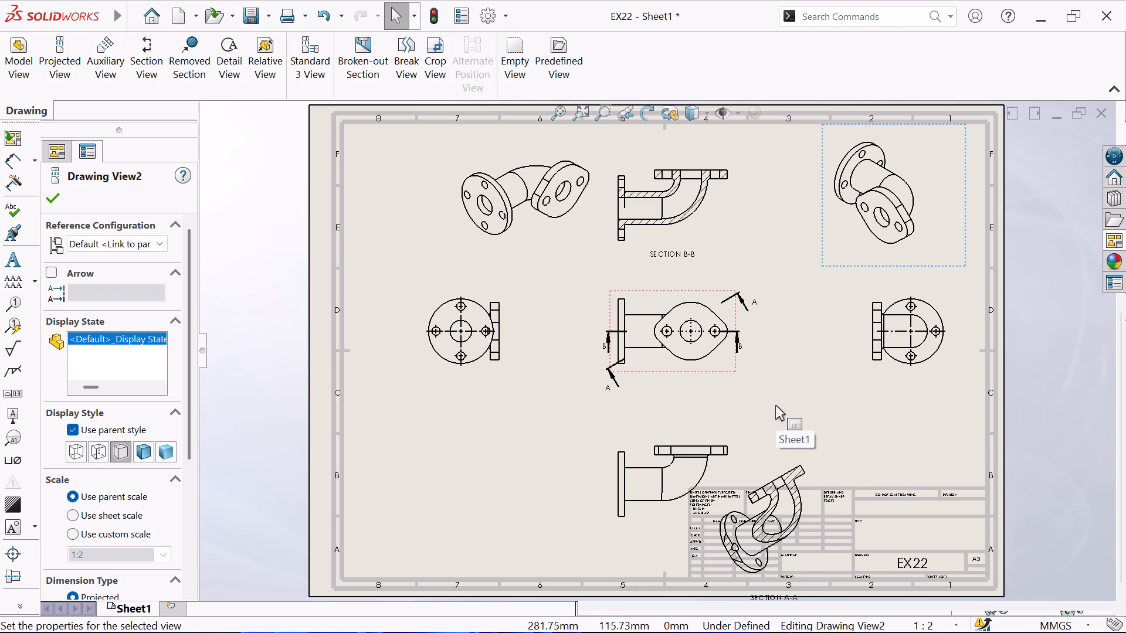
left_click(454, 147)
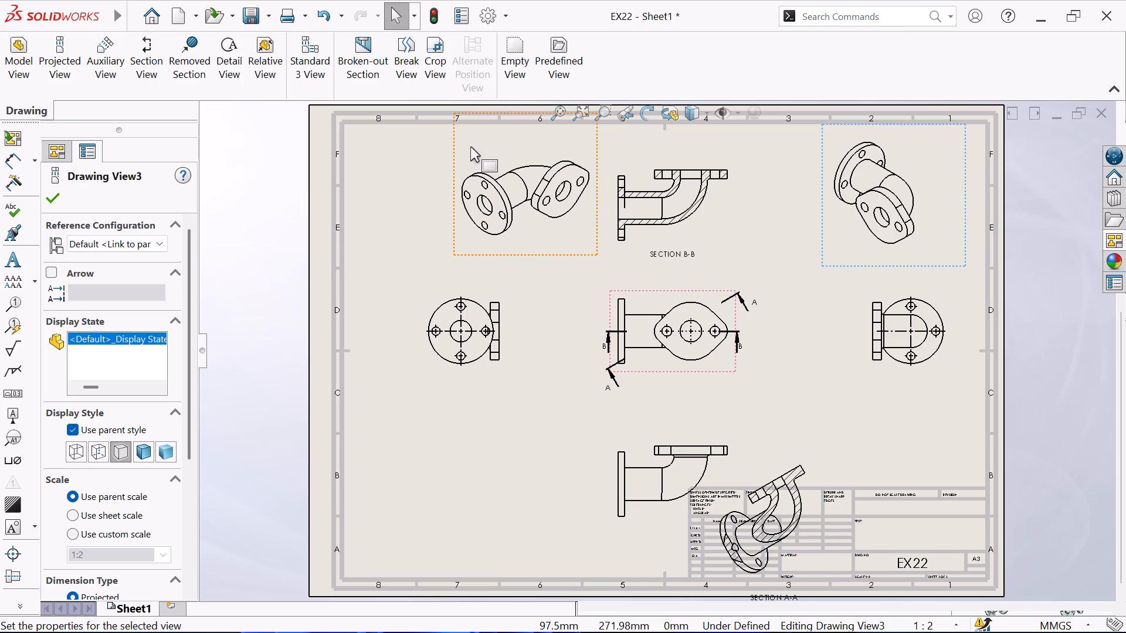
left_click(470, 147)
left_click_drag(455, 161, 447, 162)
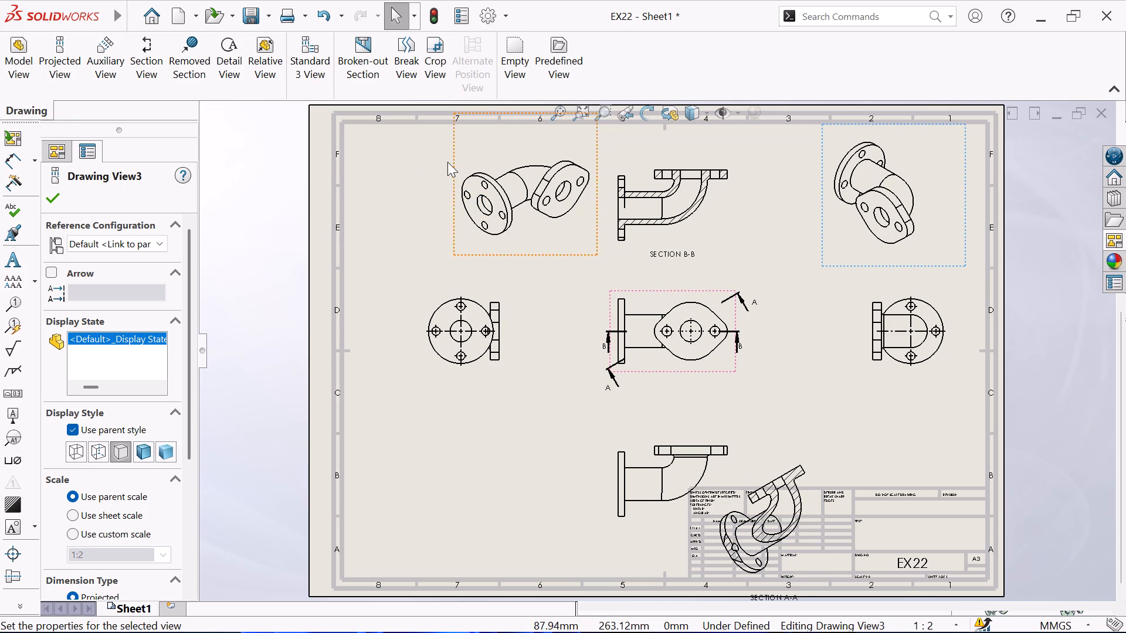
left_click_drag(447, 162, 375, 165)
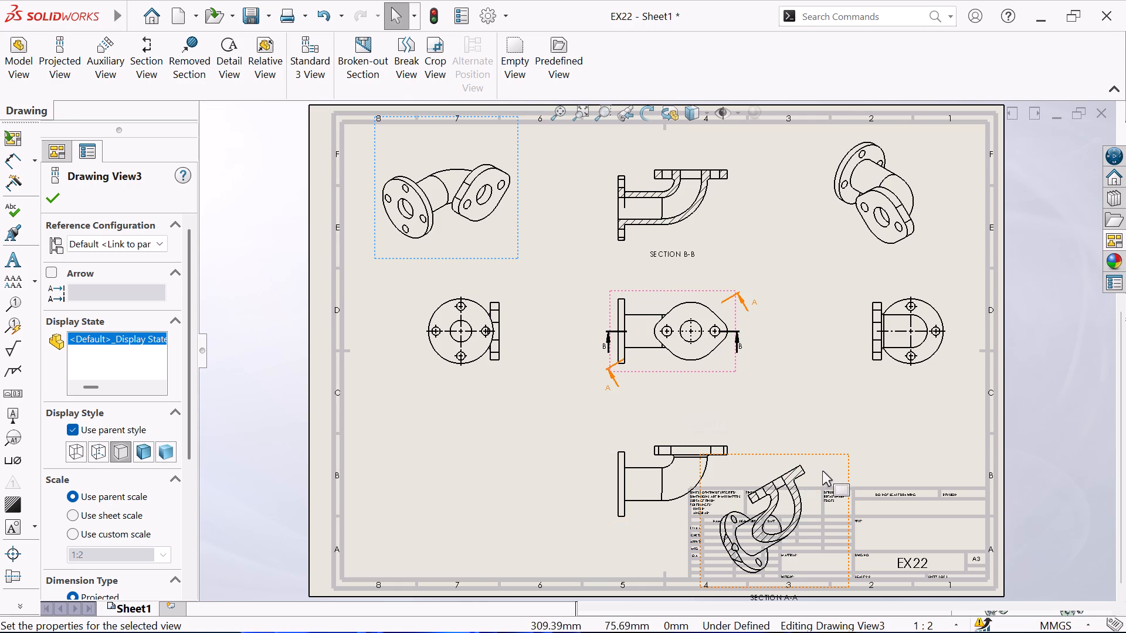
Shift section view A-A and the lower projected view slightly upward on the sheet, closer to the central view.
left_click(834, 454)
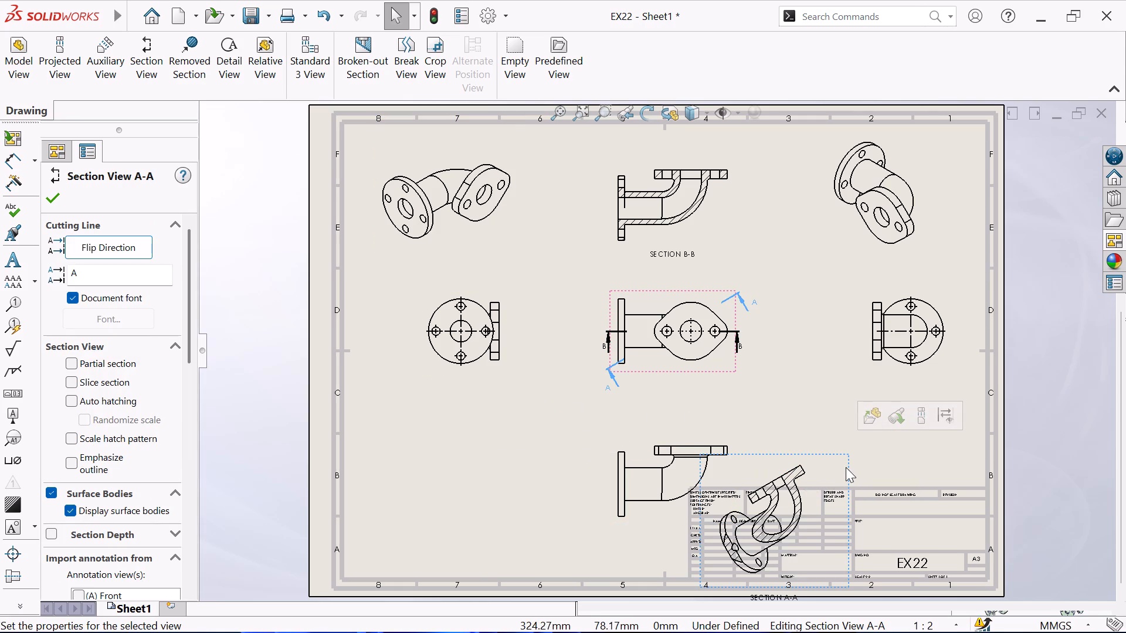
left_click_drag(849, 464, 910, 435)
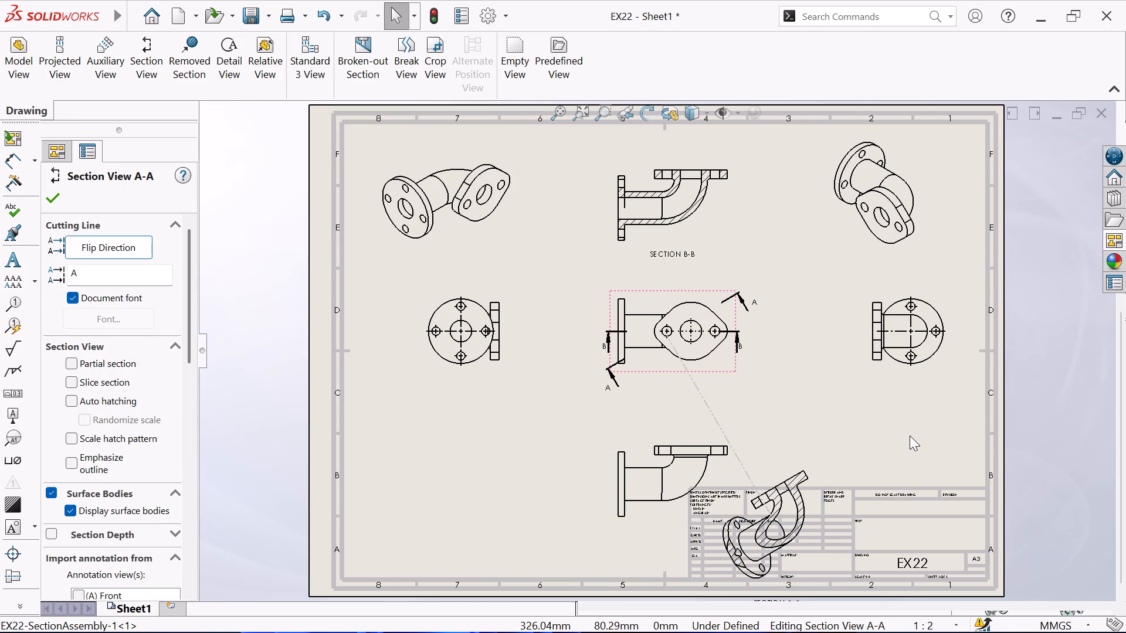
left_click_drag(910, 435, 905, 419)
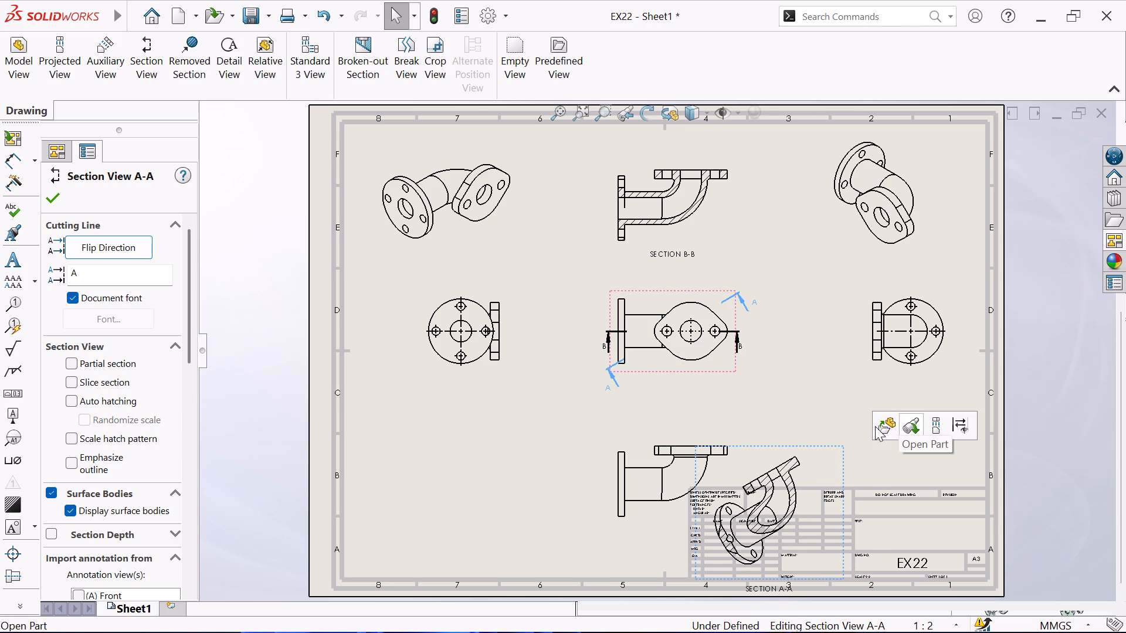
left_click(611, 488)
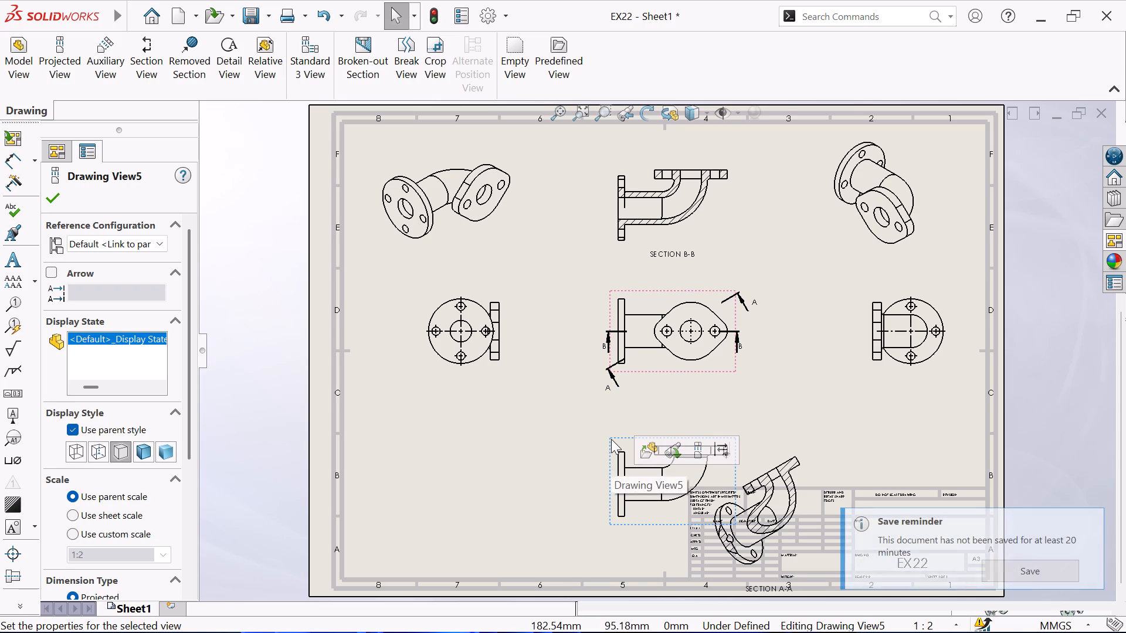
left_click_drag(611, 439, 500, 430)
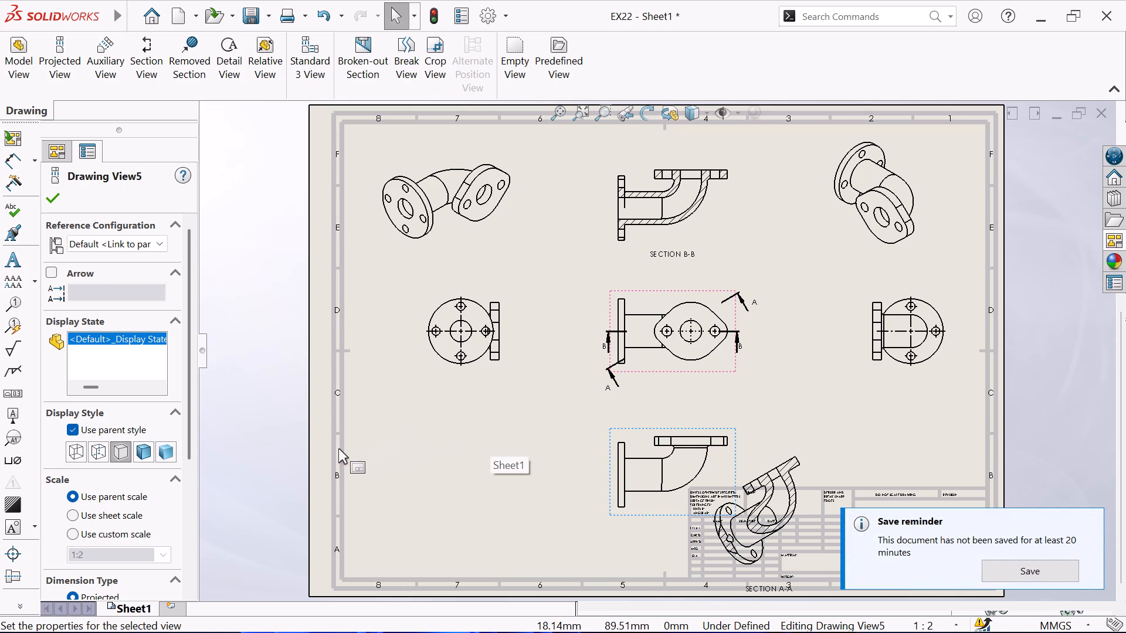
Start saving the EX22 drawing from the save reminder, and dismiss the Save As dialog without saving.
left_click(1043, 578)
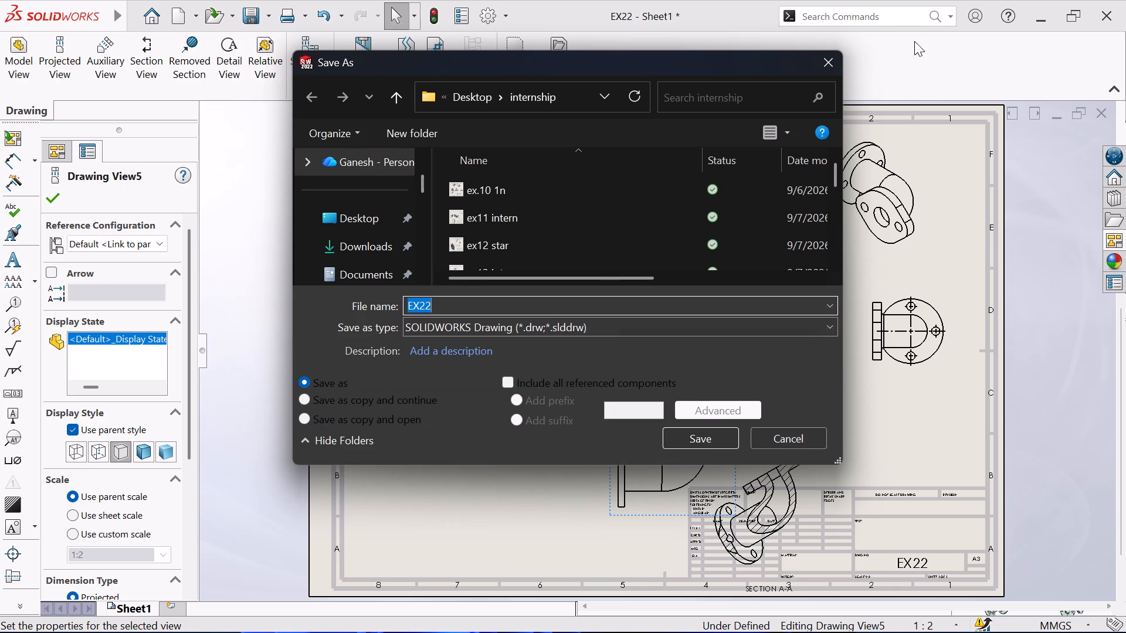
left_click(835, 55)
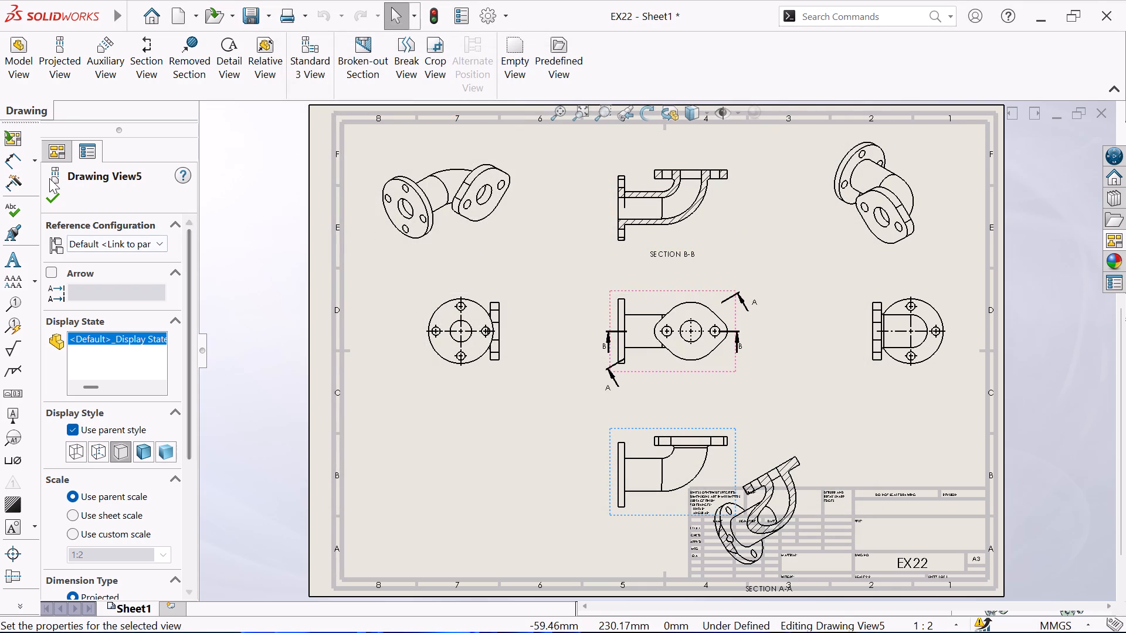
Dimension the radii of the oval flange's large upper arc and its small end arc beside the pipe in the central view.
left_click(12, 168)
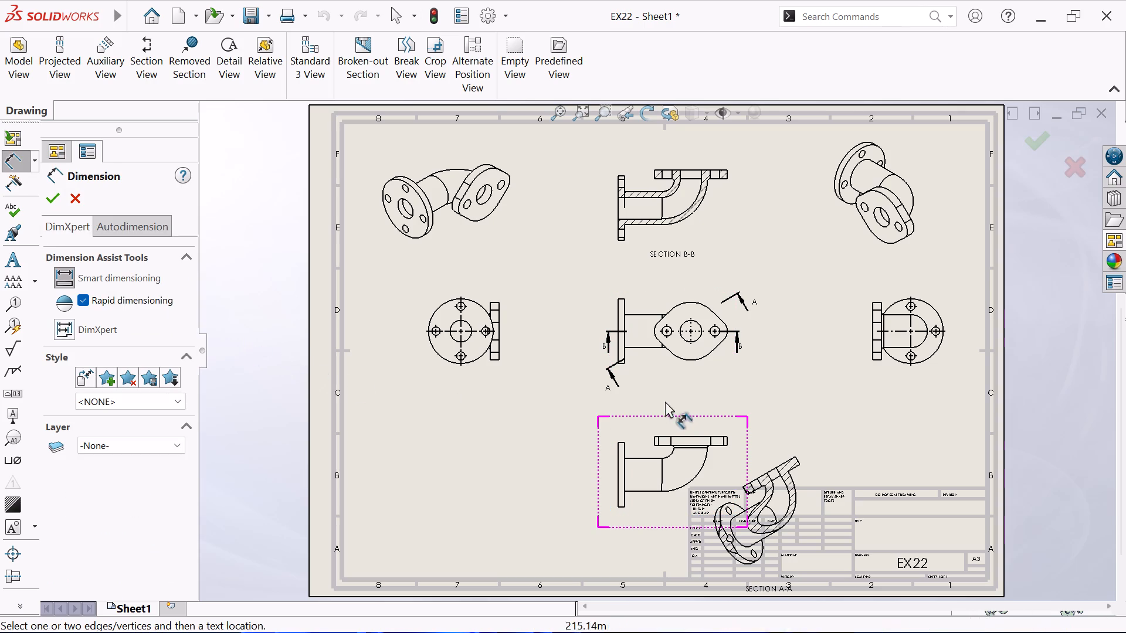
left_click(693, 302)
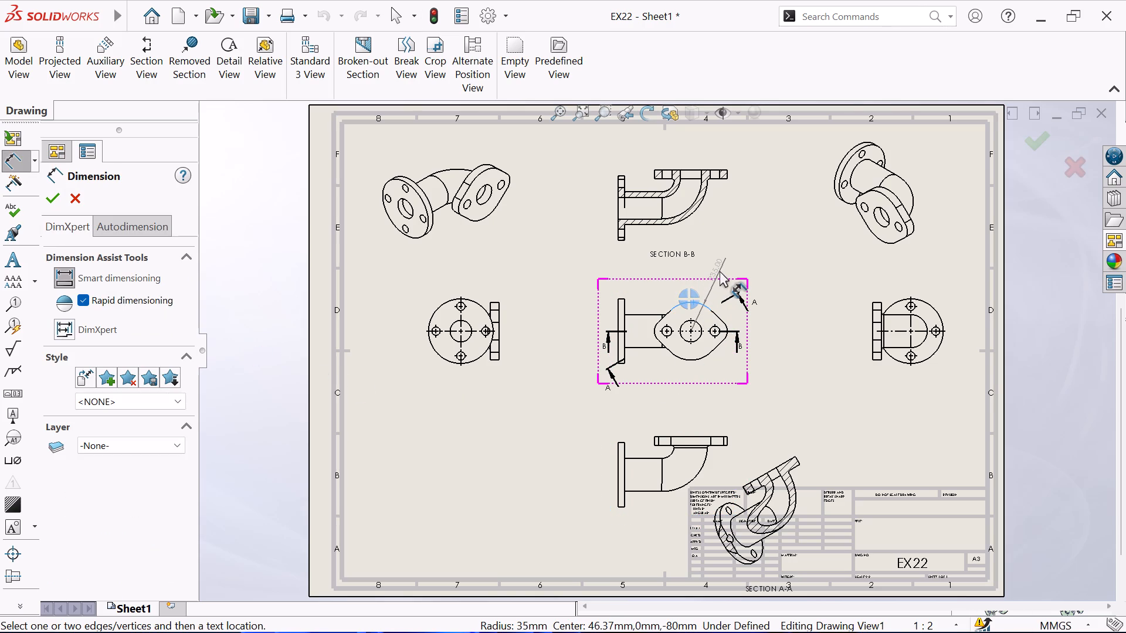
left_click(721, 270)
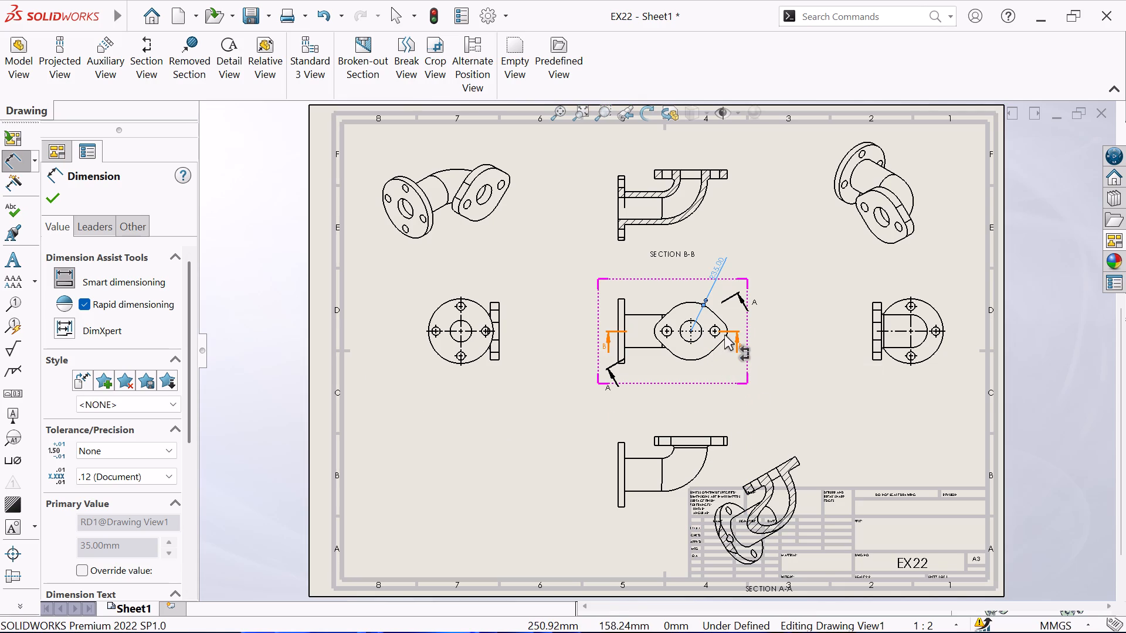
left_click(656, 336)
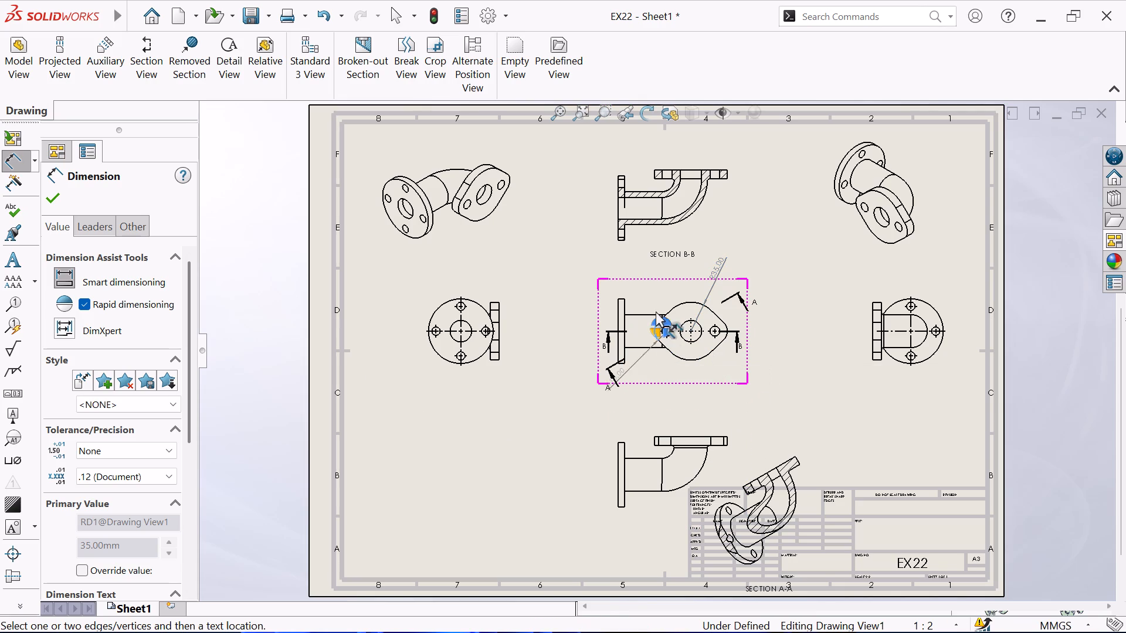
left_click(665, 283)
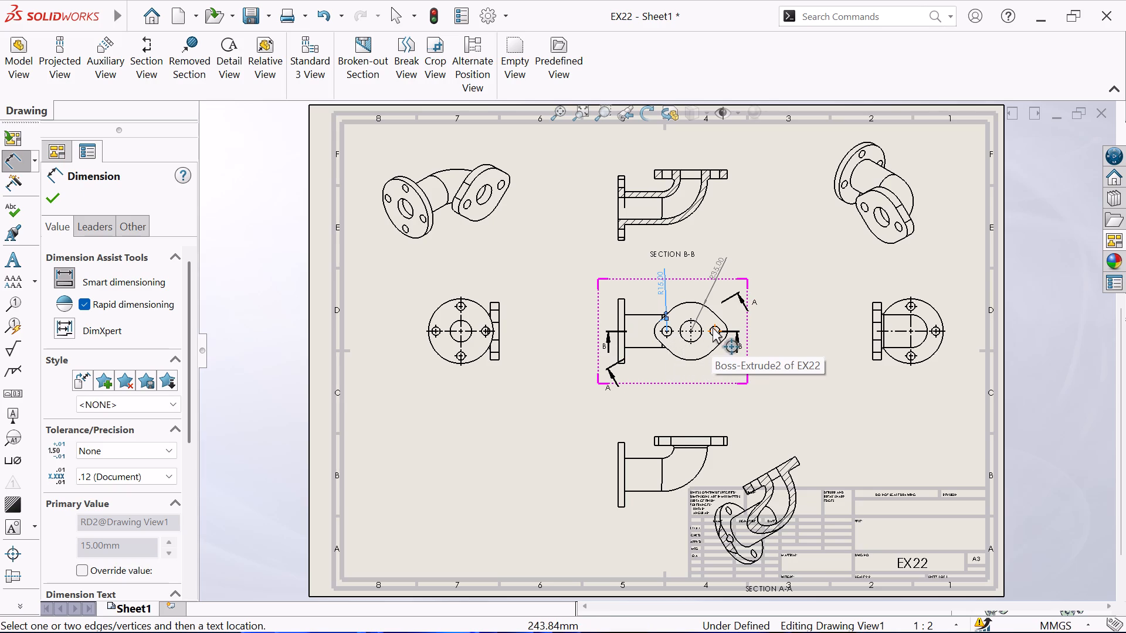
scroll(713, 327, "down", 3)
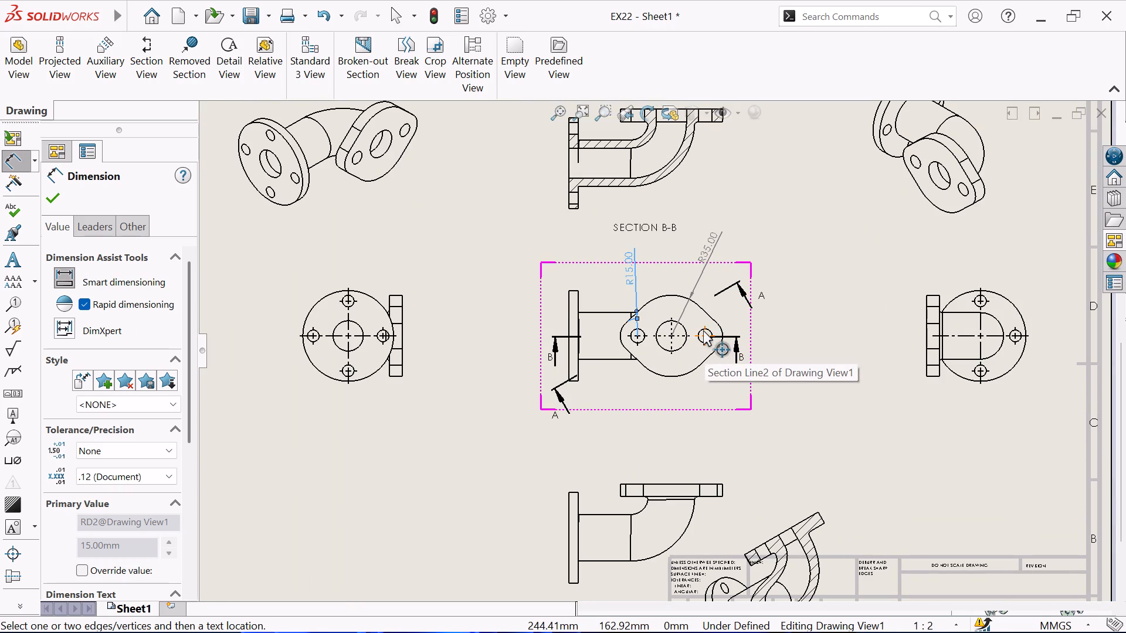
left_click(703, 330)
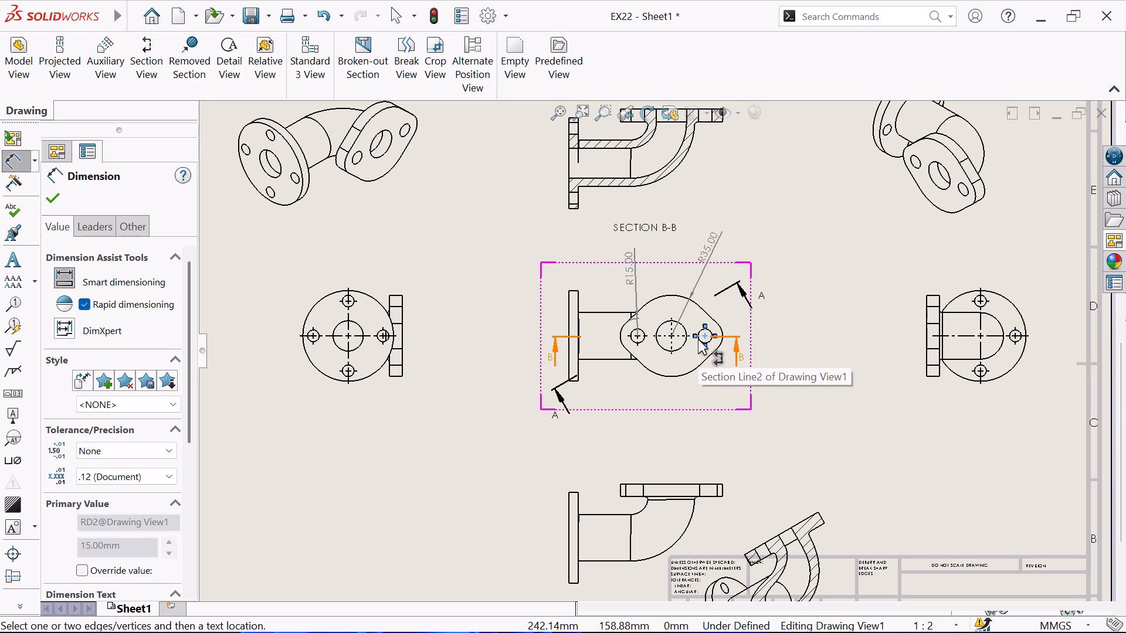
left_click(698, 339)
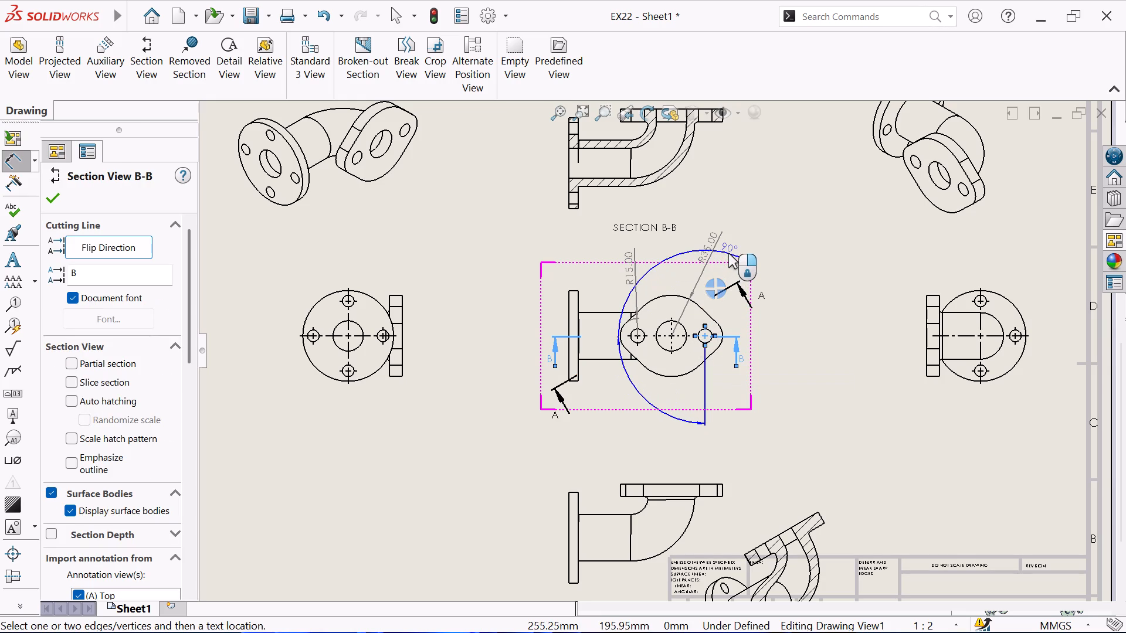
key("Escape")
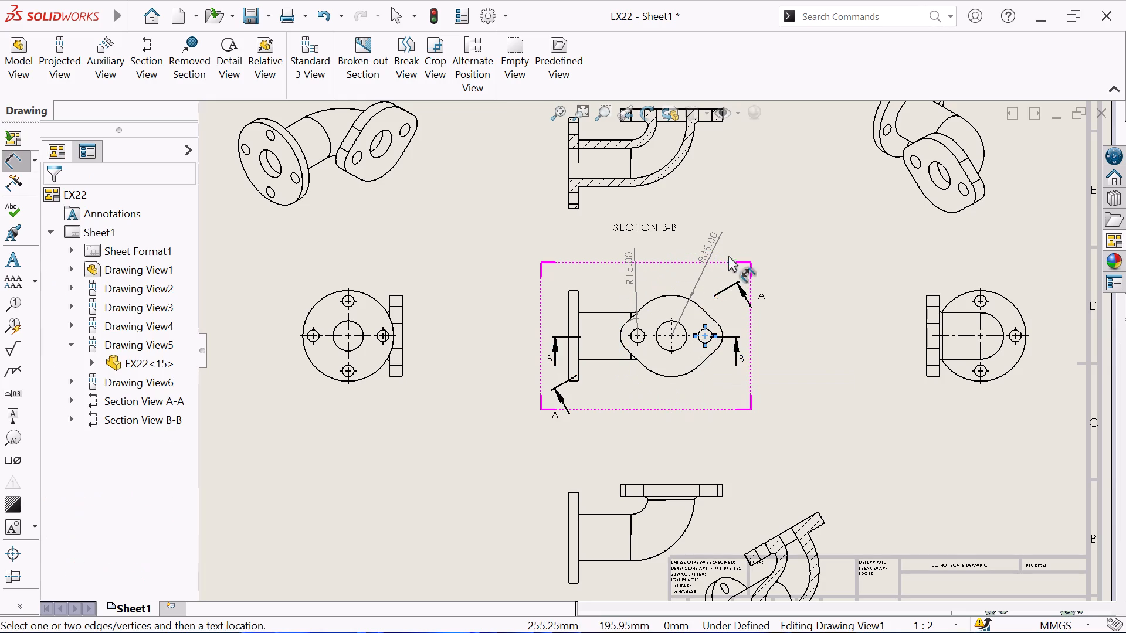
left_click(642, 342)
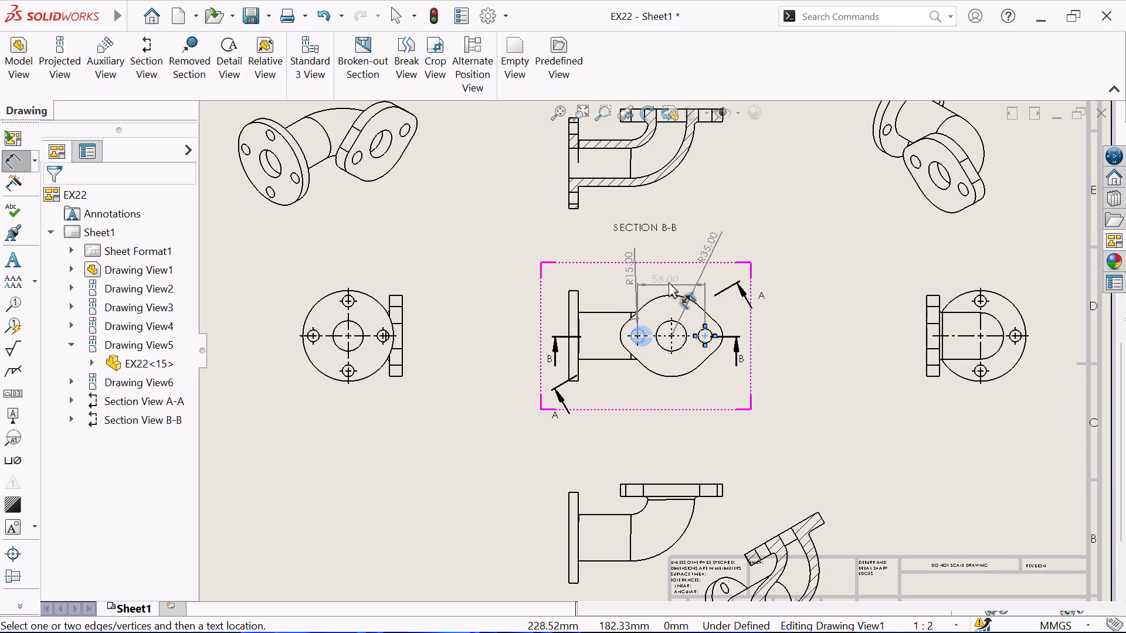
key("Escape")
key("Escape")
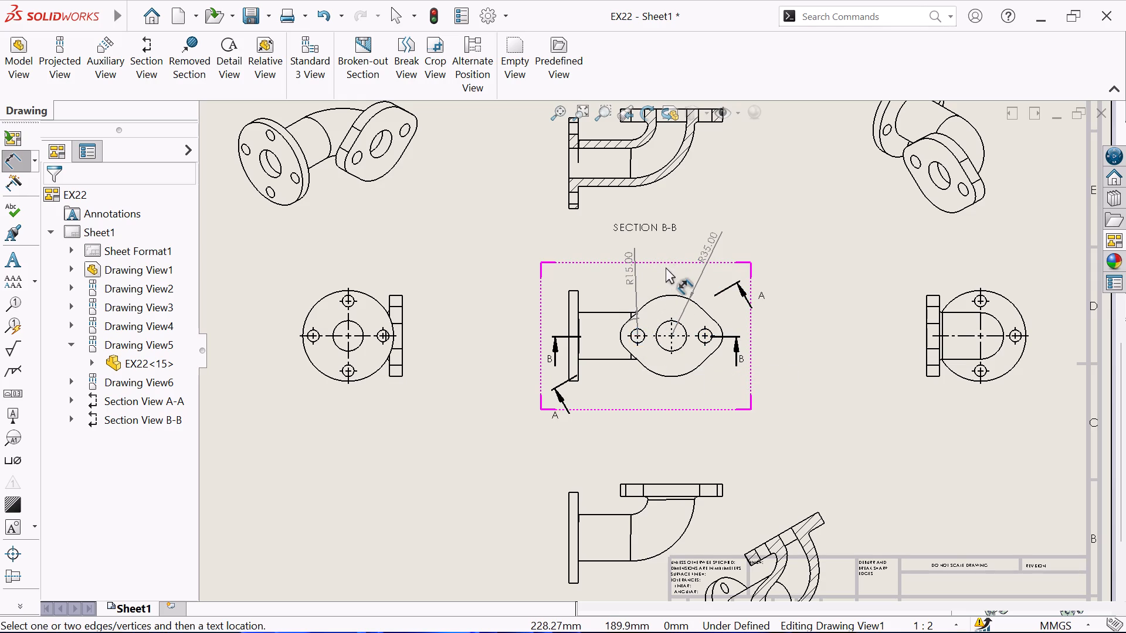
Dimension the diameter of the oval flange's bolt hole nearest the pipe and the round flange's thickness in the central view.
left_click(643, 329)
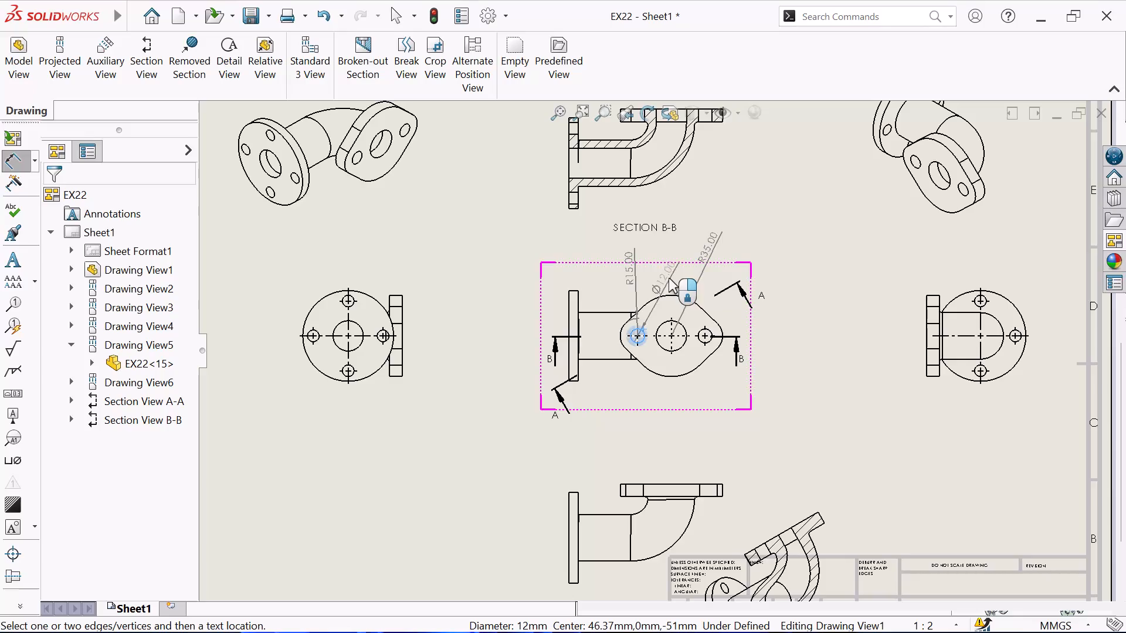
left_click(669, 277)
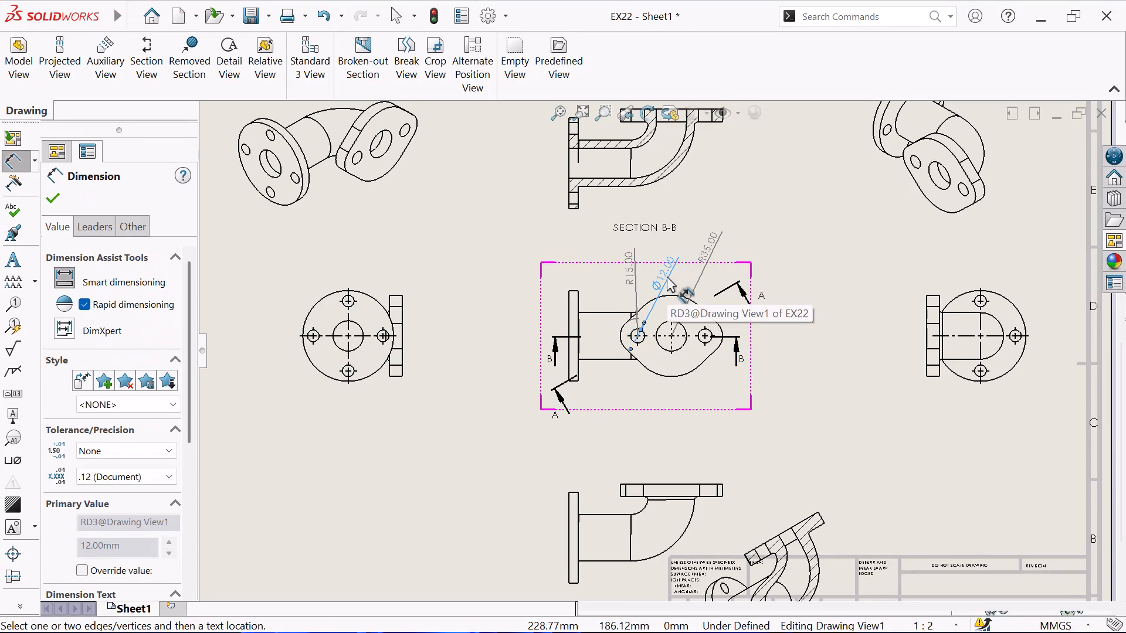
left_click(577, 296)
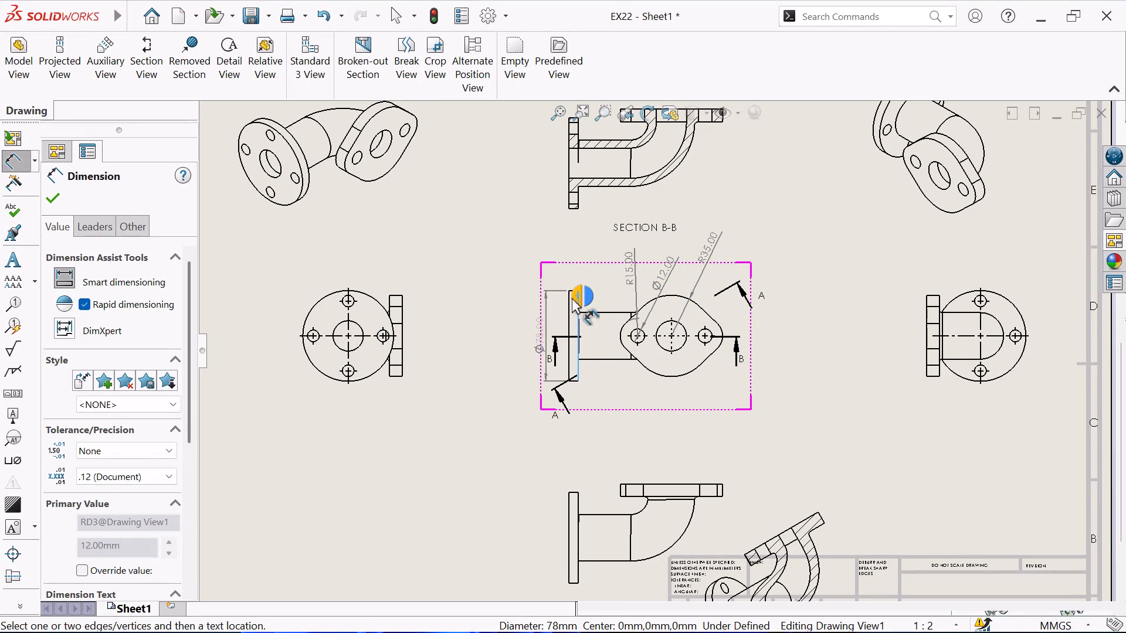
left_click(569, 300)
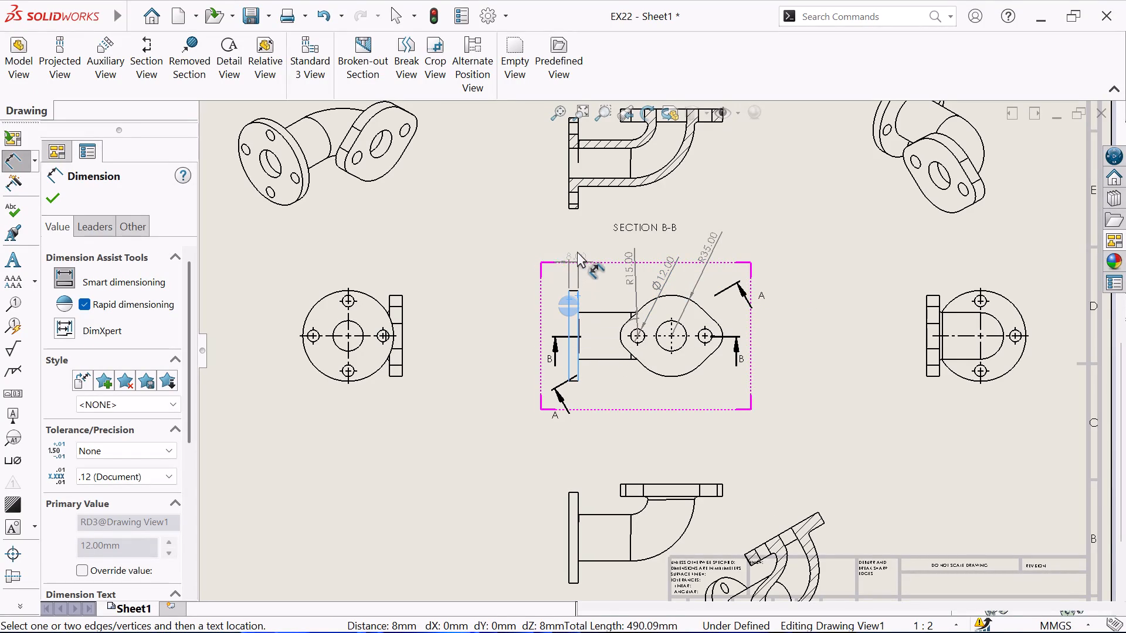
left_click(577, 250)
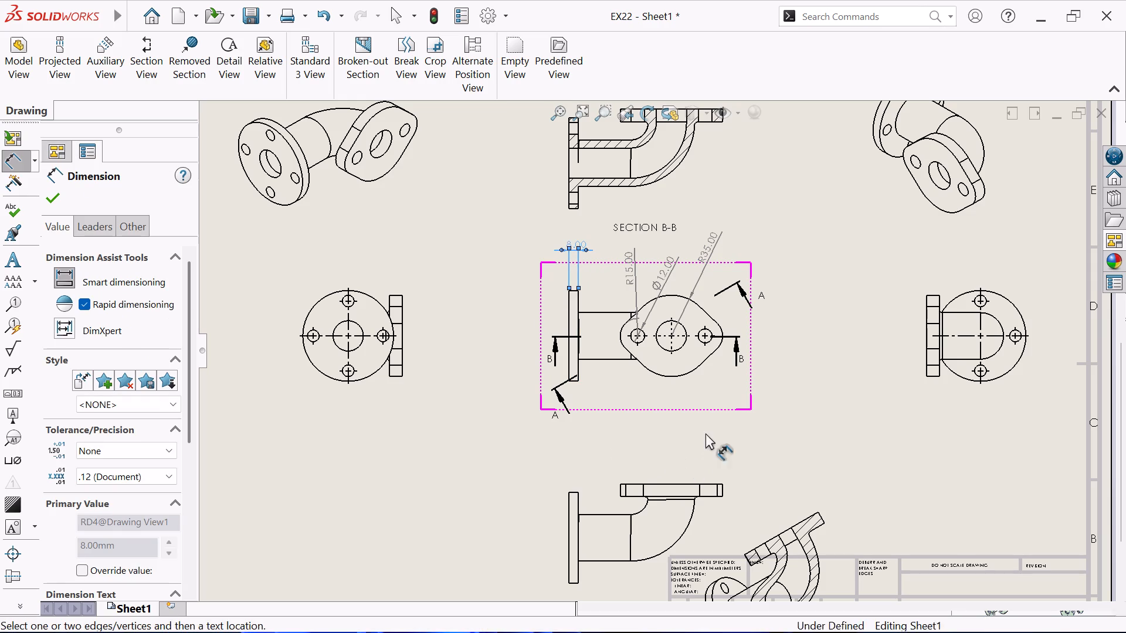
Dimension the central bore's diameter and the straight pipe's outer width in the central view.
left_click(682, 346)
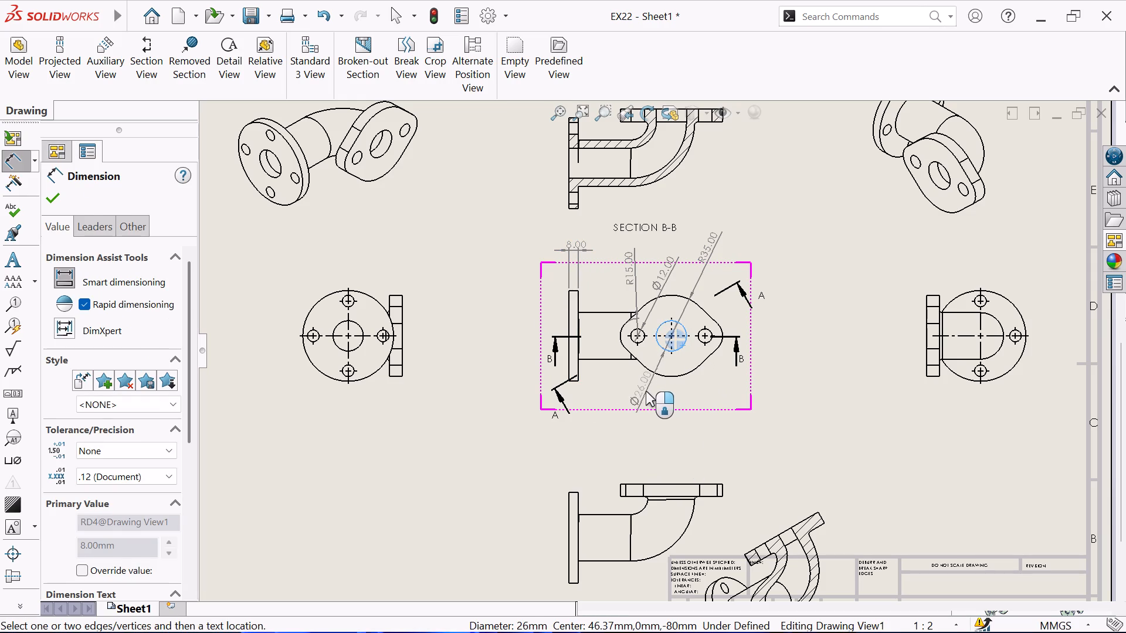
left_click(646, 391)
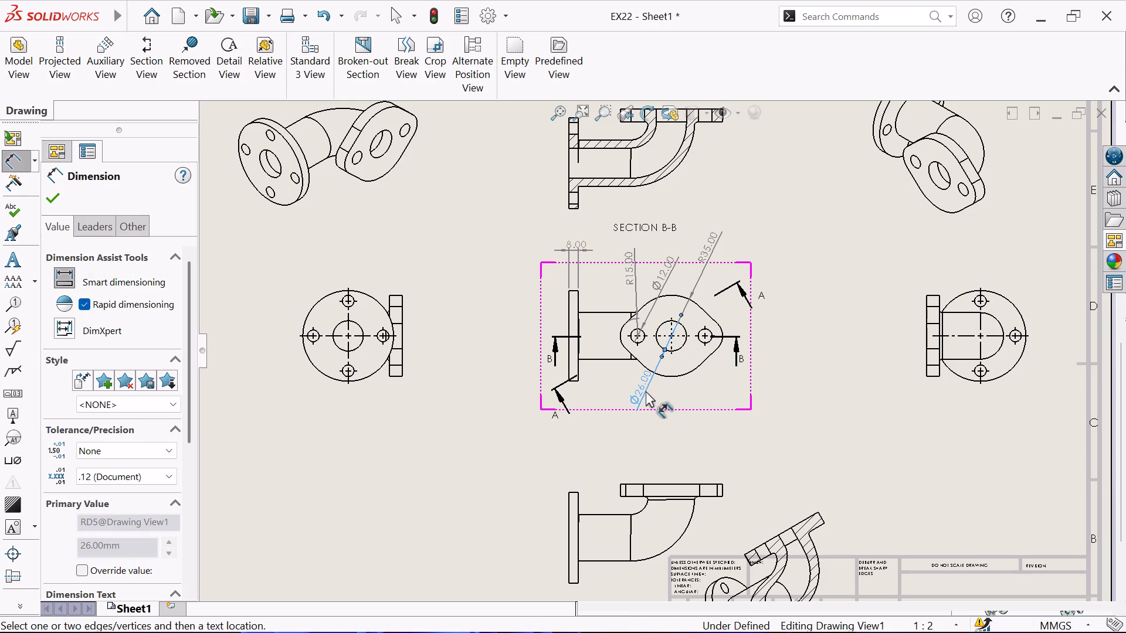
left_click(606, 312)
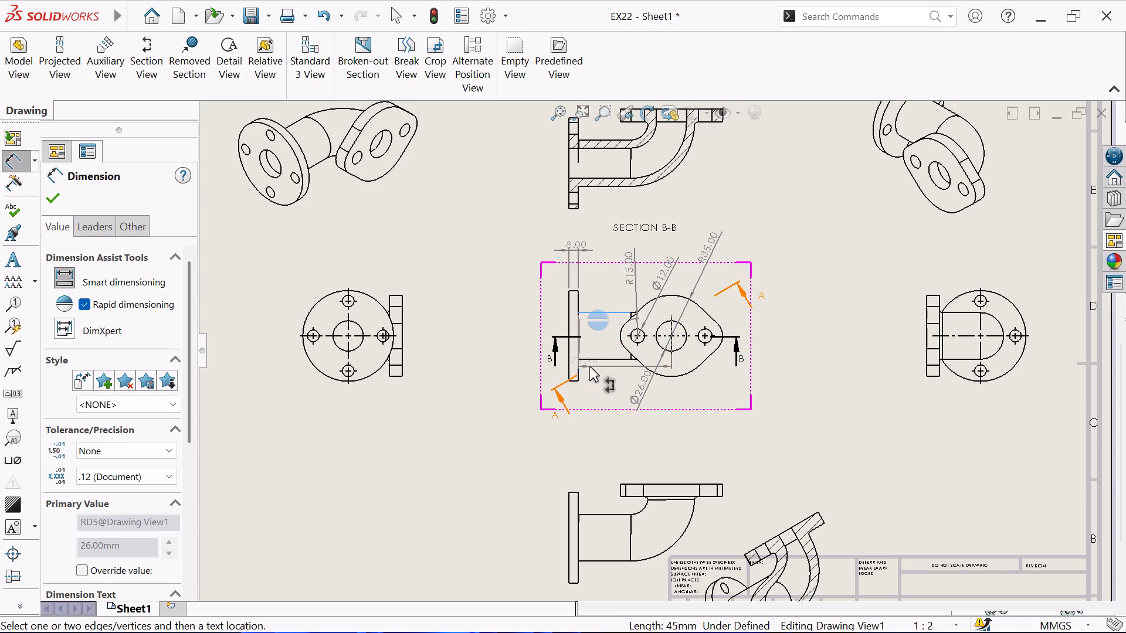
left_click(598, 360)
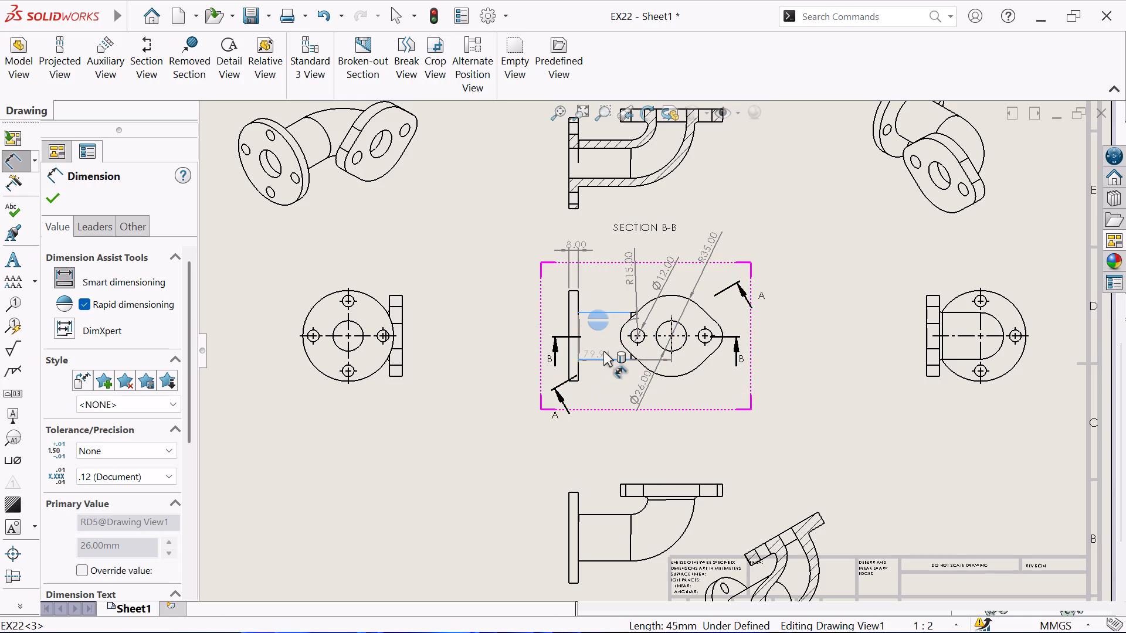
left_click(600, 329)
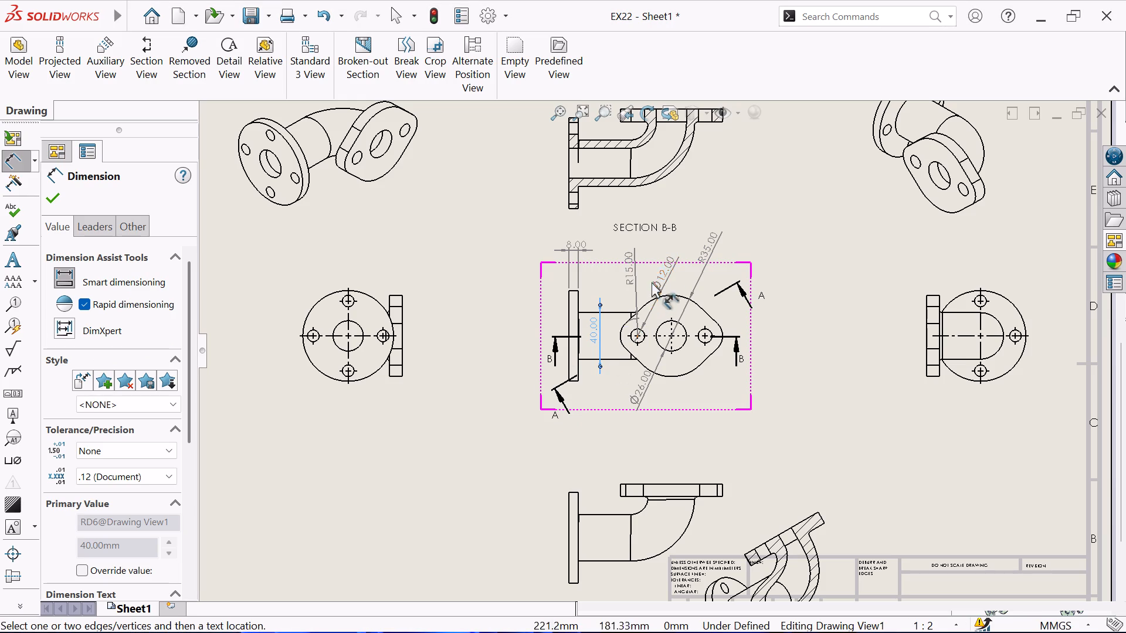
Dimension the oval flange's thickness in section view B-B, placing the dimension outside the flange's outer end.
scroll(702, 170, "up", 1)
scroll(670, 182, "down", 2)
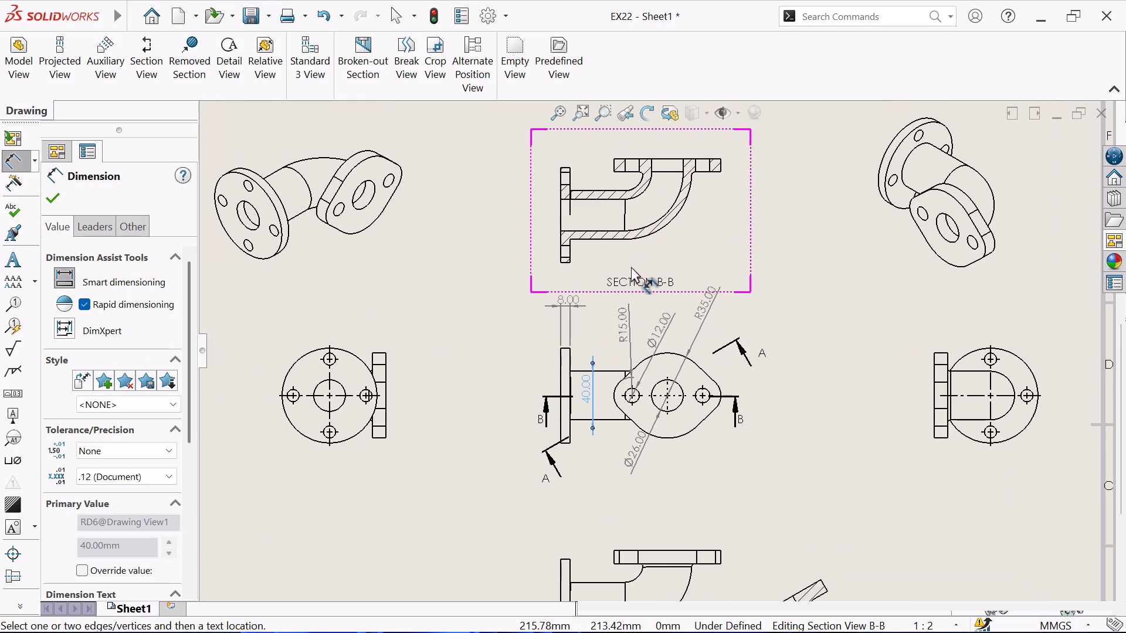
left_click(718, 158)
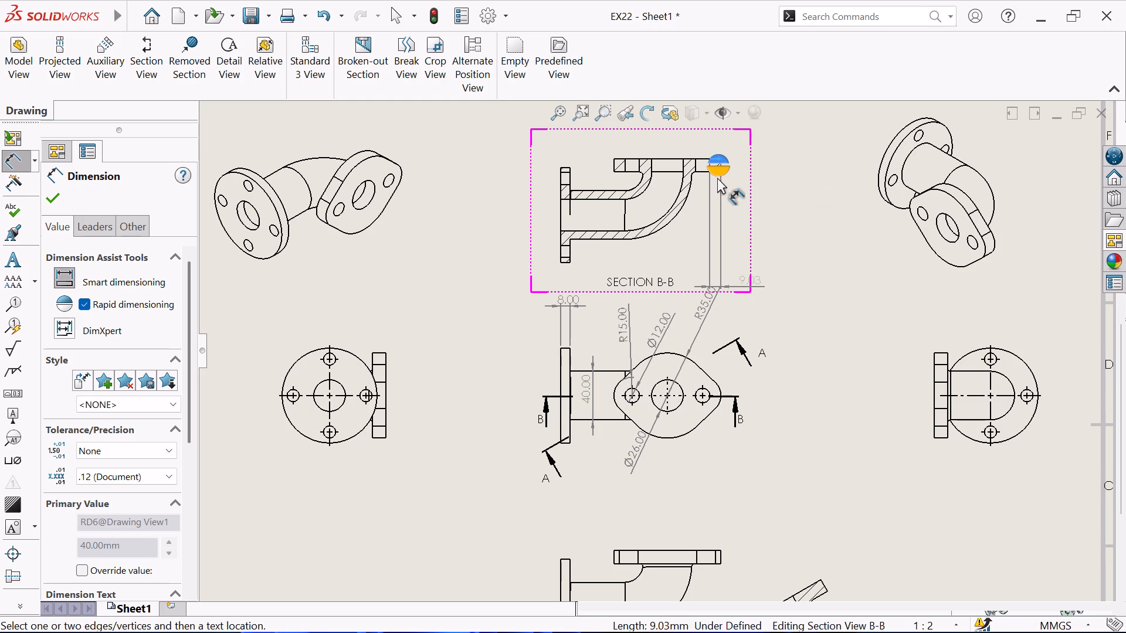
left_click(704, 172)
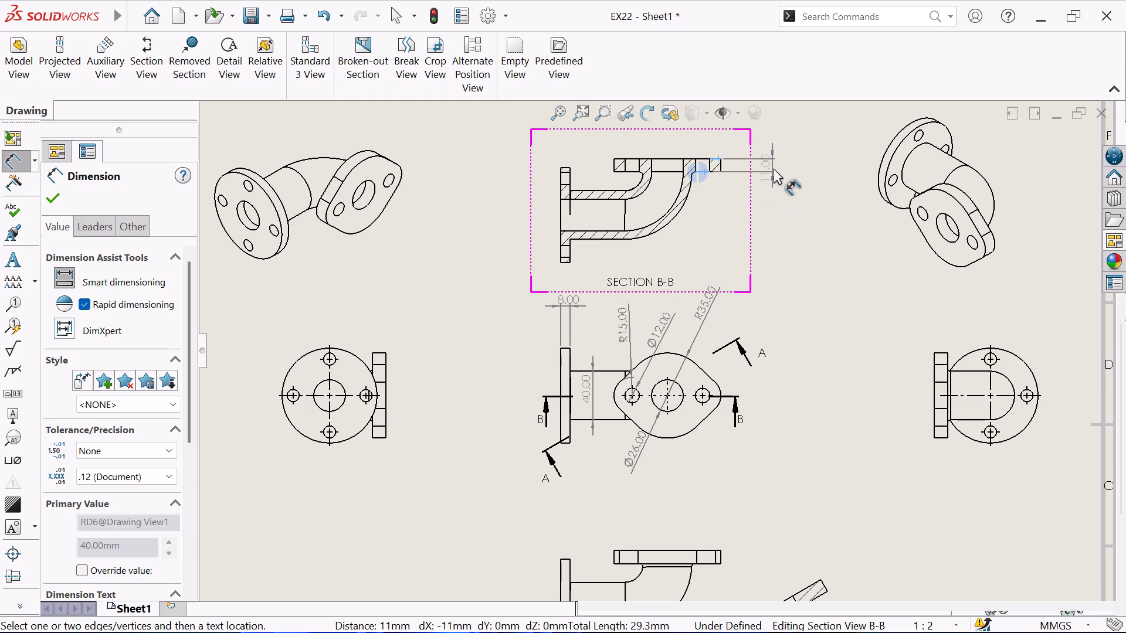
left_click(774, 168)
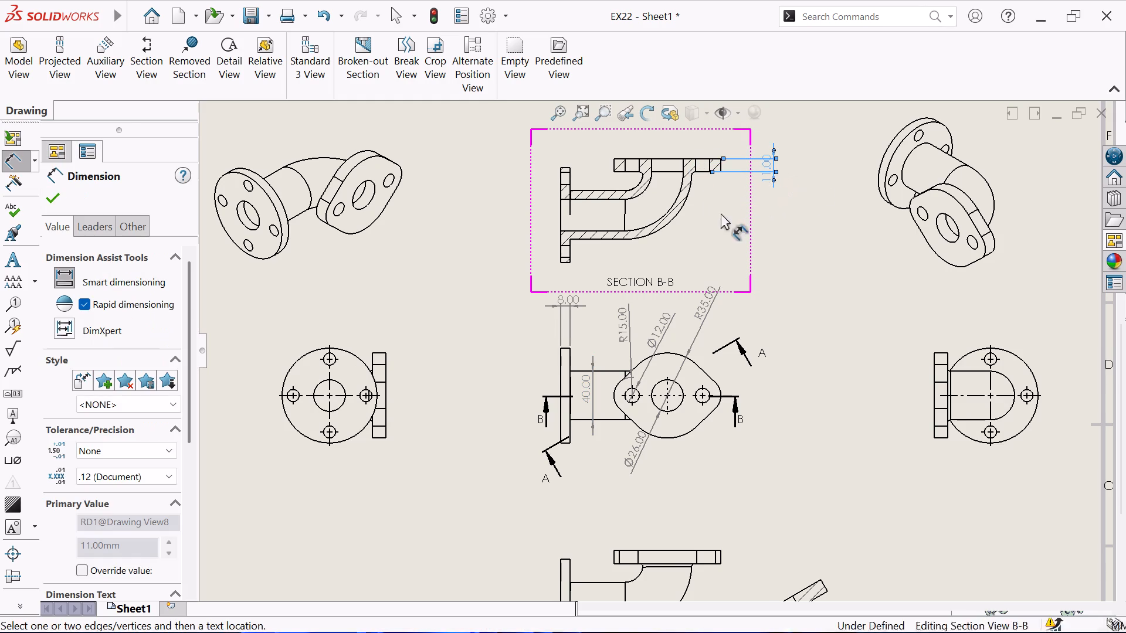
Dimension the straight pipe's inner width and outer width in section view B-B.
left_click(606, 200)
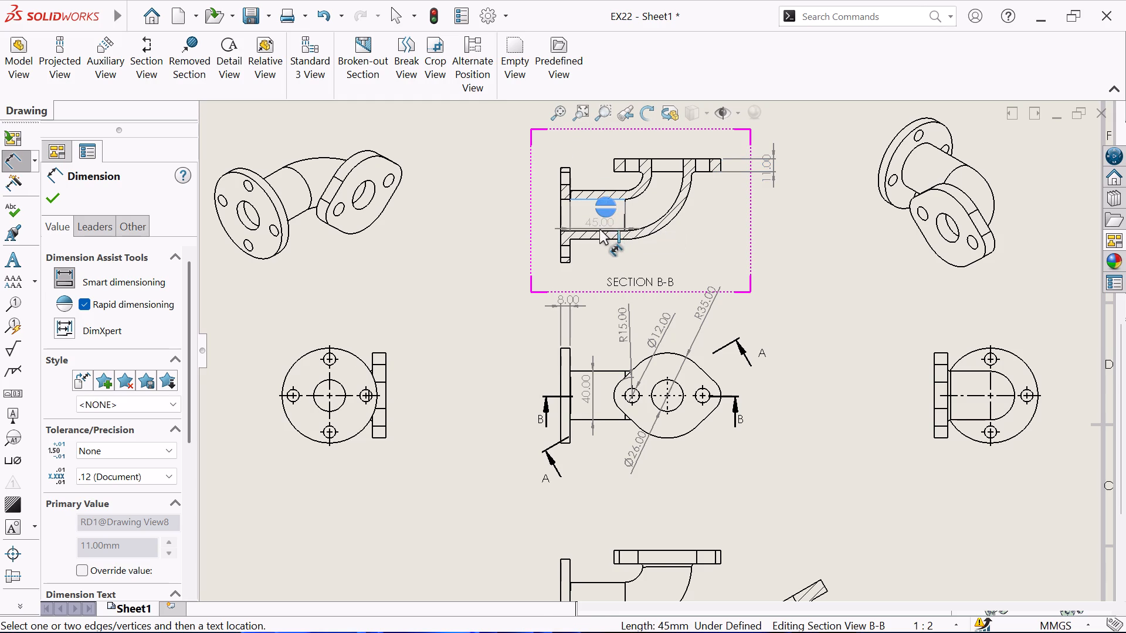
left_click(599, 232)
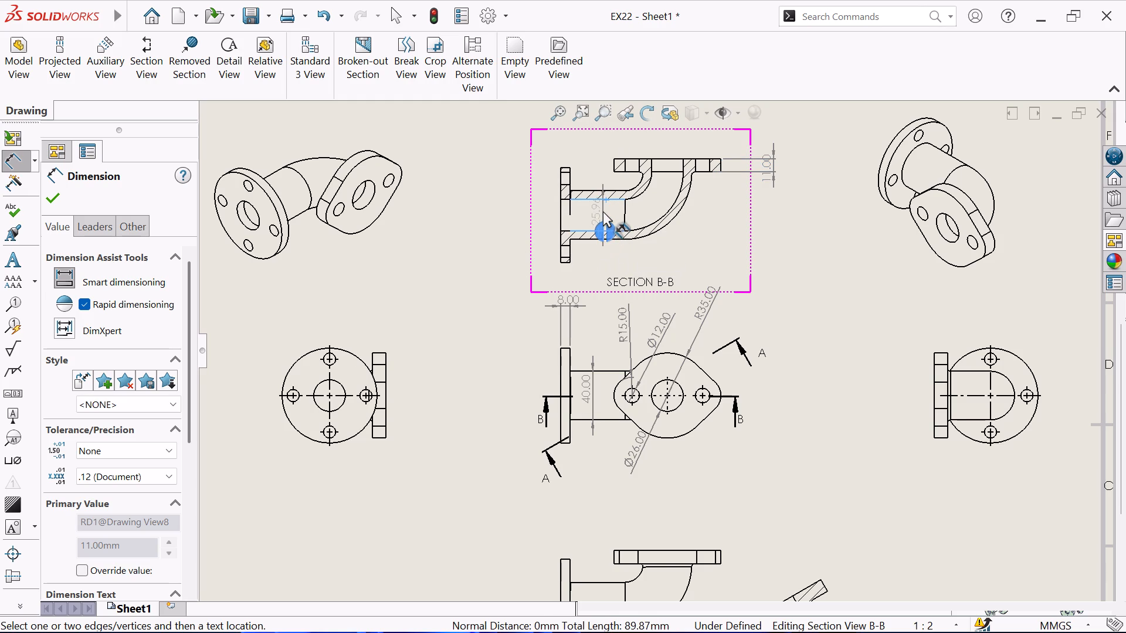
left_click(603, 211)
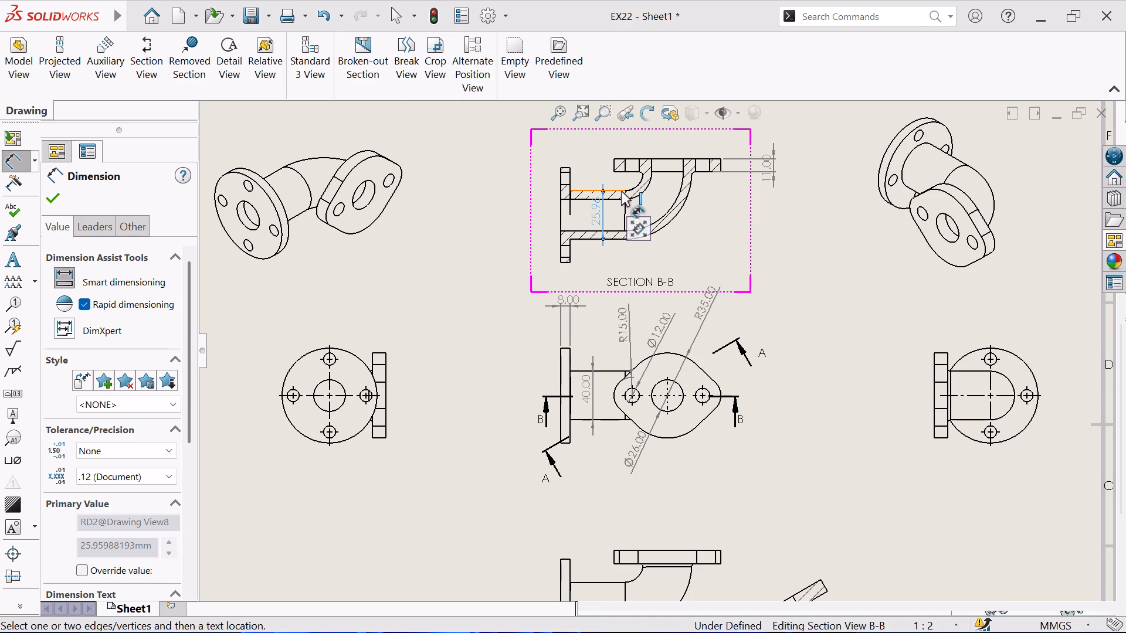
left_click(621, 191)
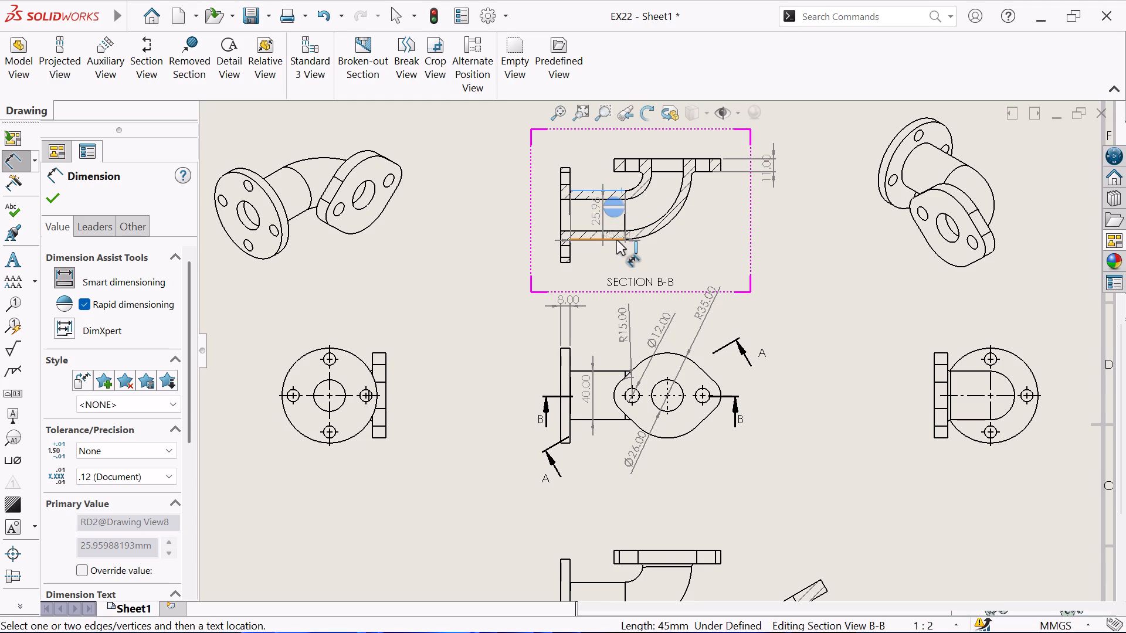
left_click(616, 240)
left_click(635, 210)
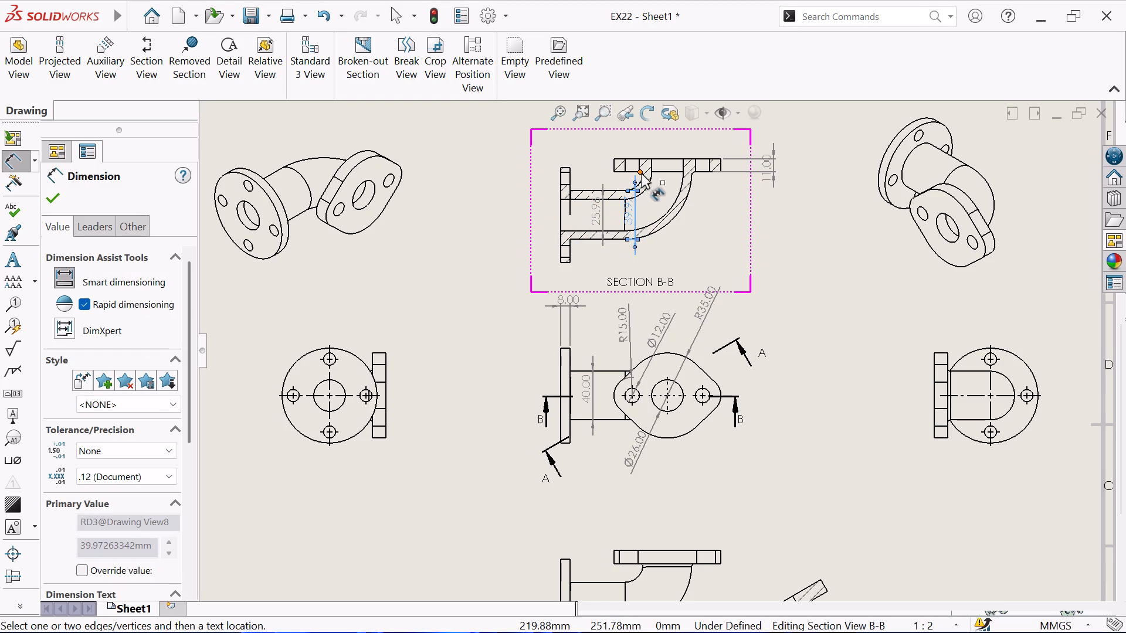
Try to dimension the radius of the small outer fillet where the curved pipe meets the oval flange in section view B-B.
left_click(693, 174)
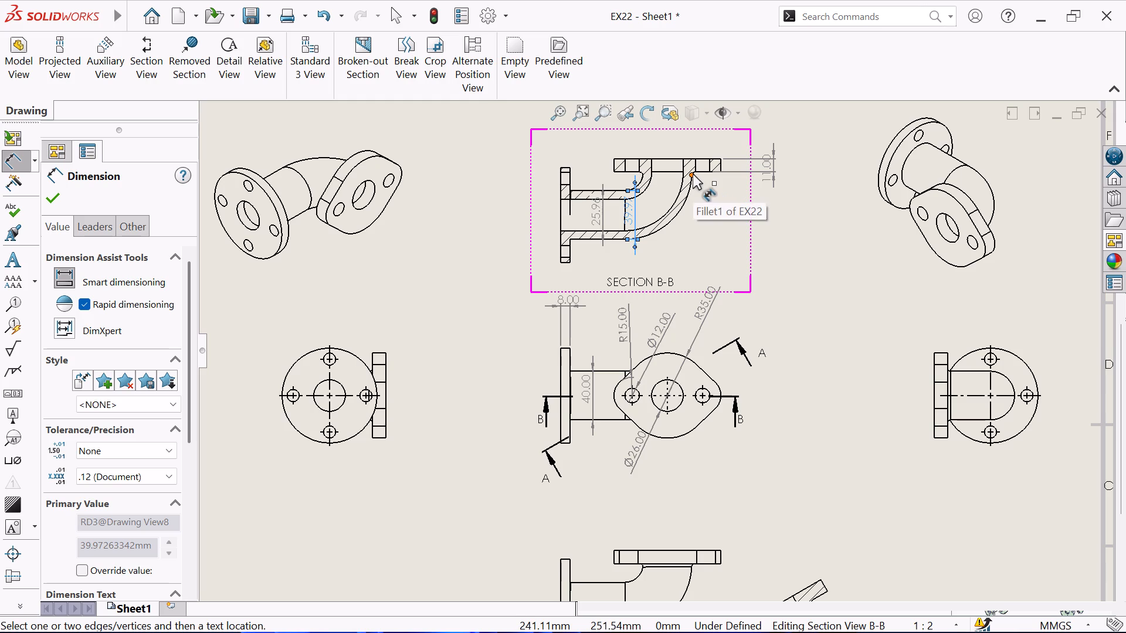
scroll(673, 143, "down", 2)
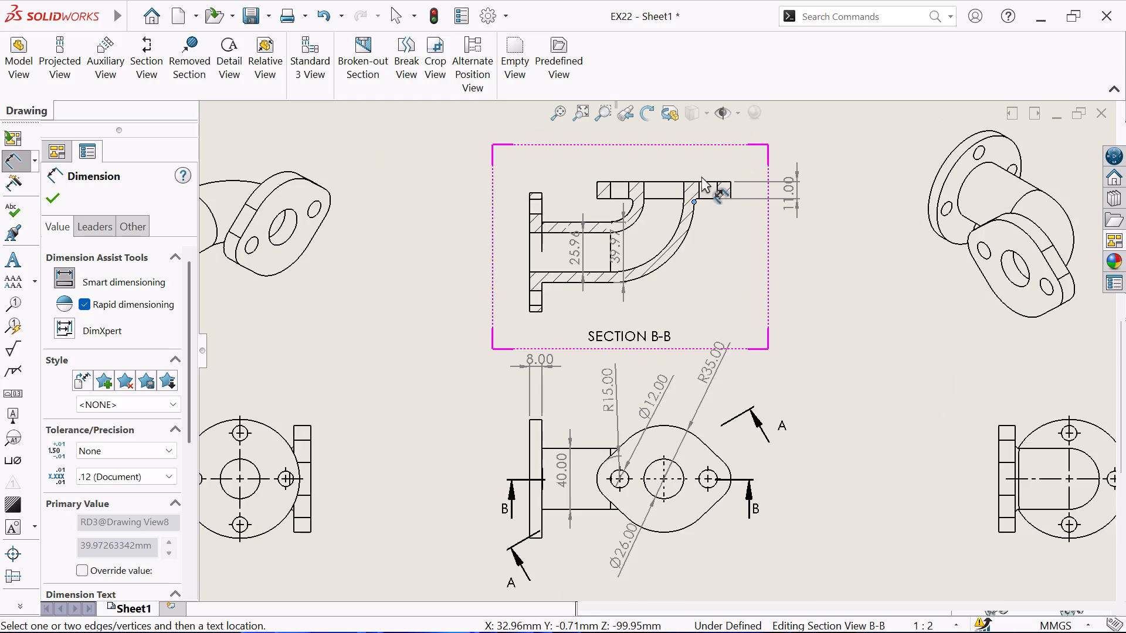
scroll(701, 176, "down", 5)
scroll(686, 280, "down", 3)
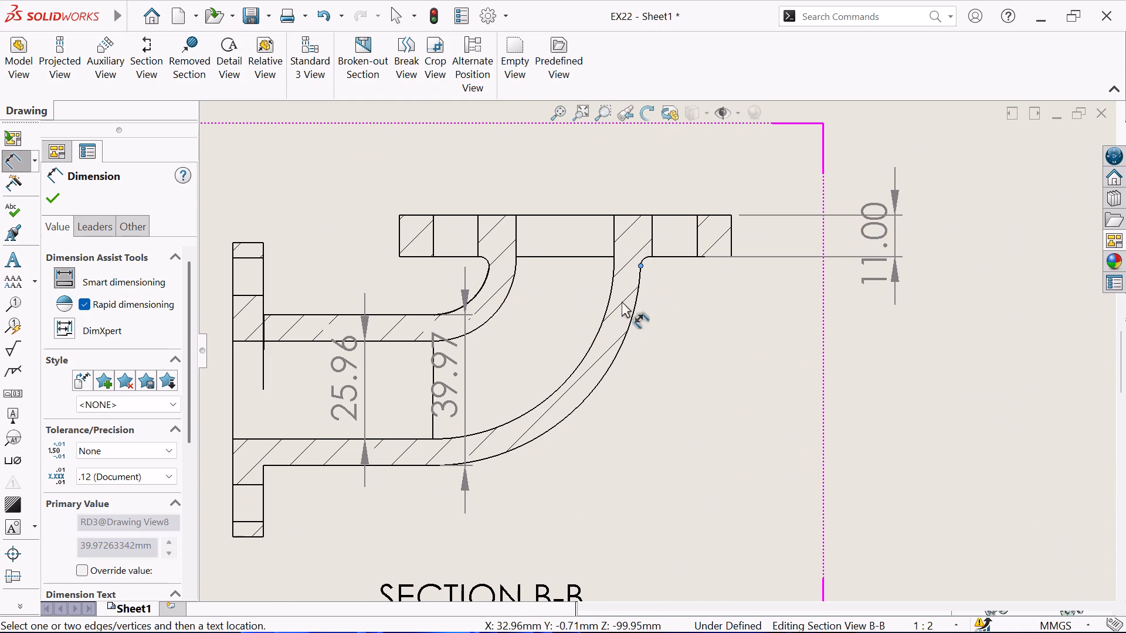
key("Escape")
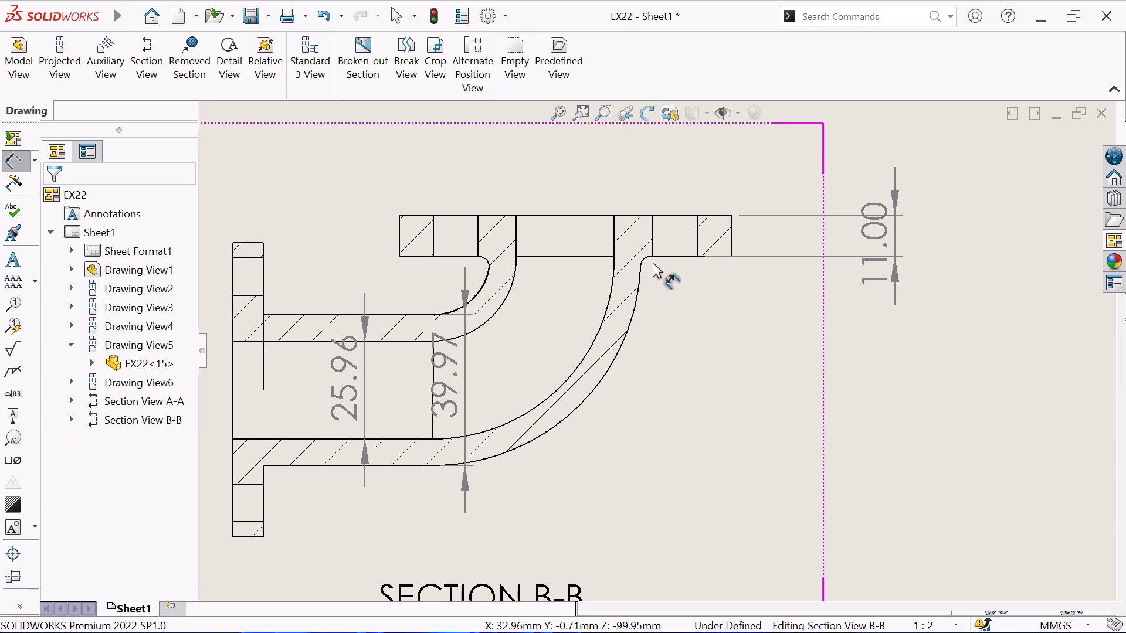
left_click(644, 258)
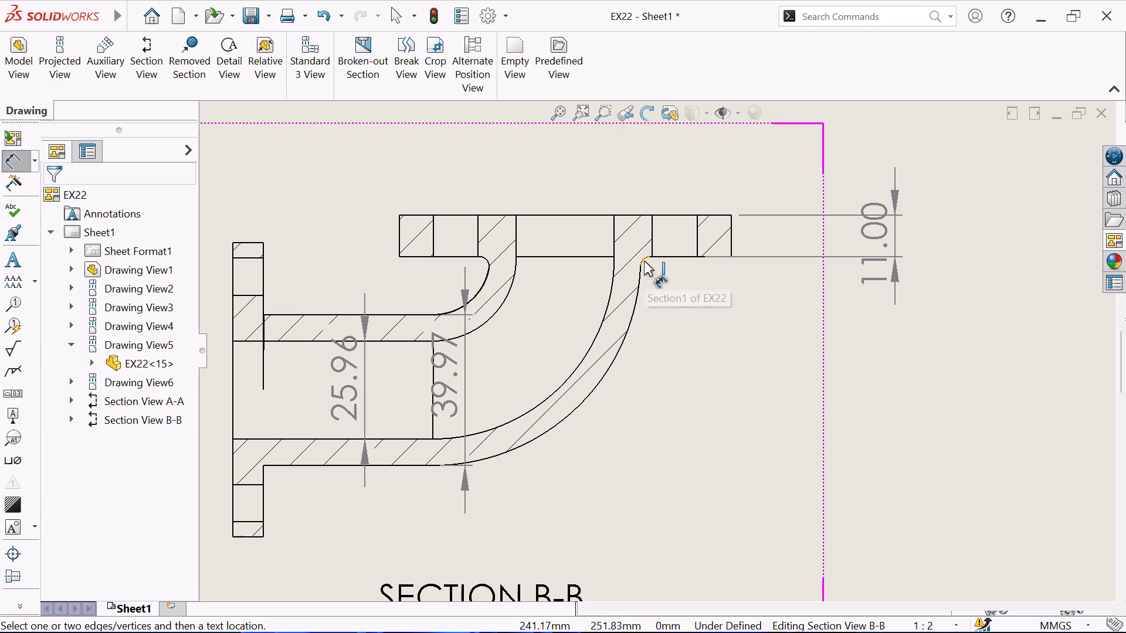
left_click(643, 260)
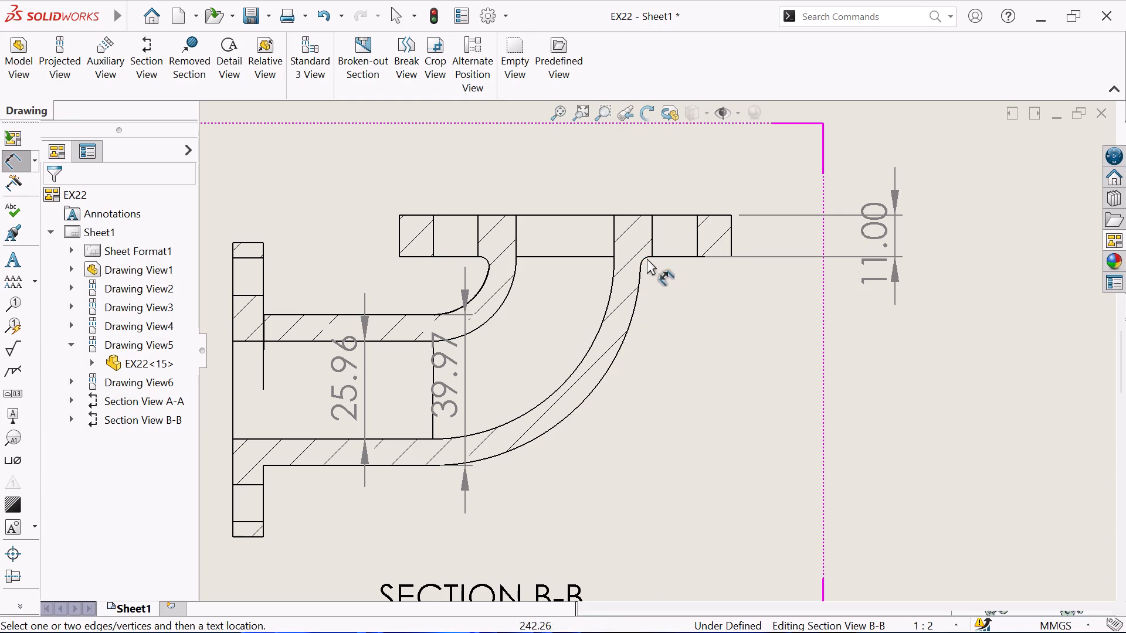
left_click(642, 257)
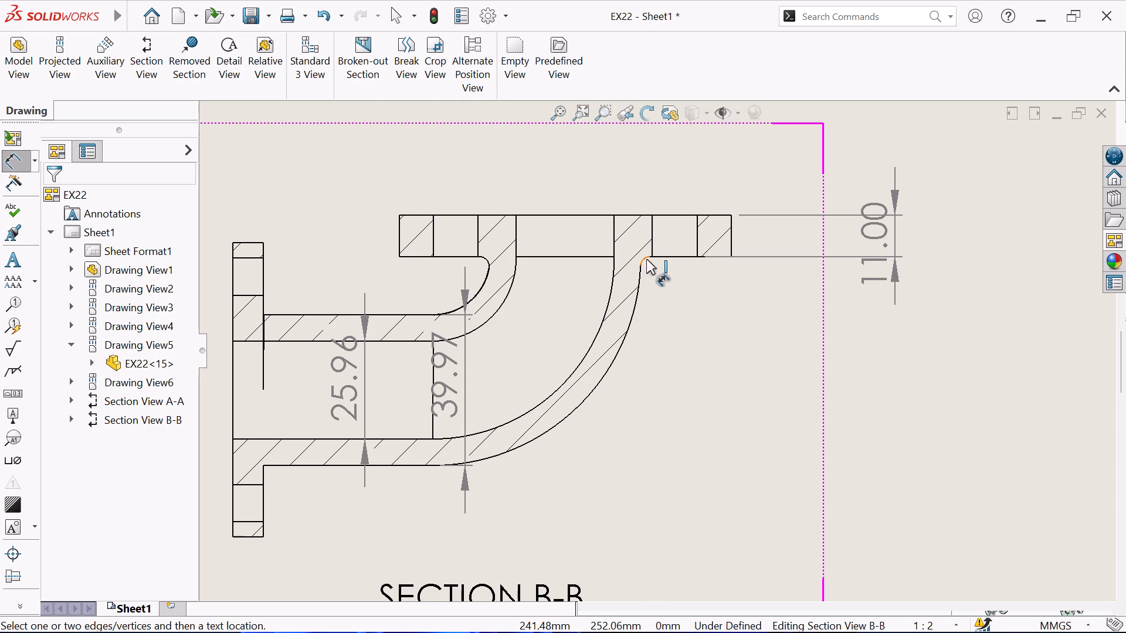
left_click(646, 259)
Dimension the oval flange's overall length in section view B-B, placing the dimension above the flange.
left_click(398, 230)
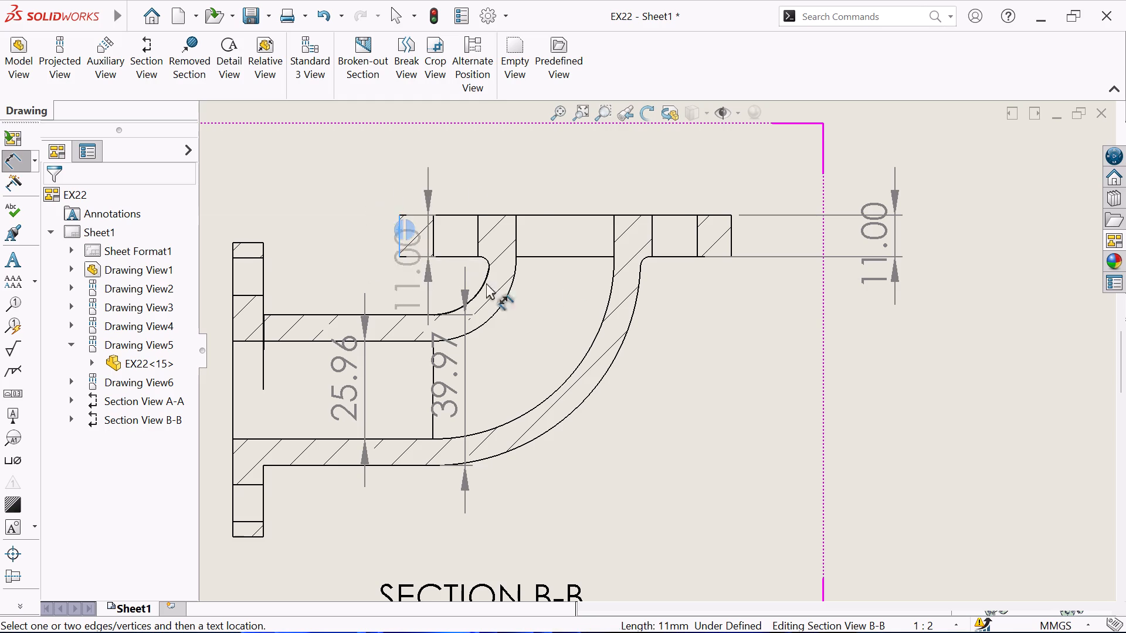
left_click(732, 241)
left_click(599, 178)
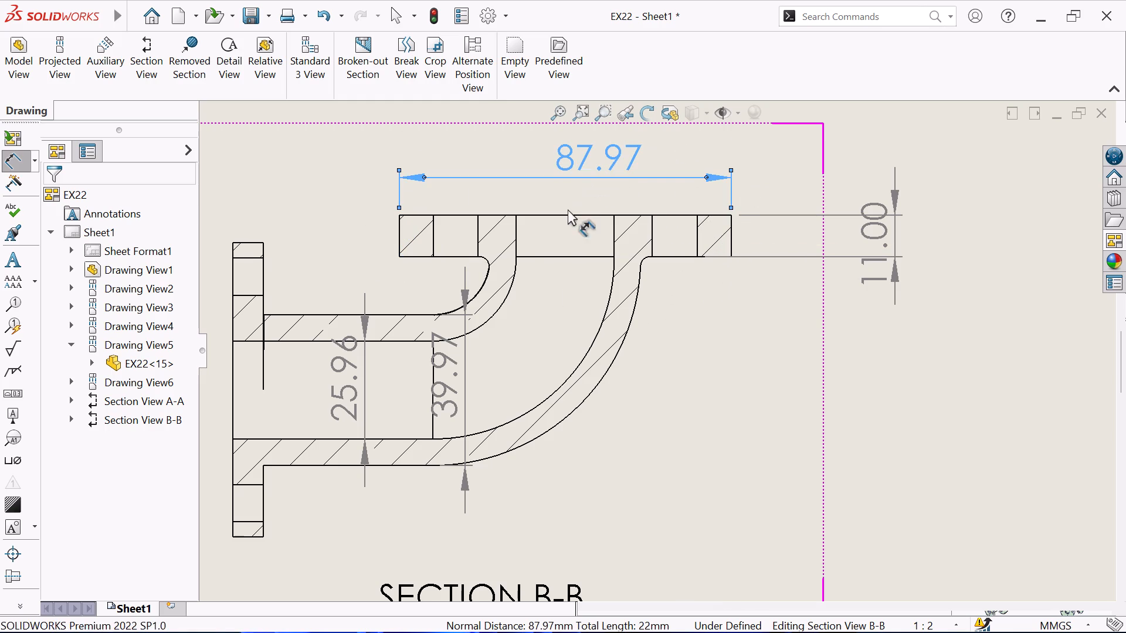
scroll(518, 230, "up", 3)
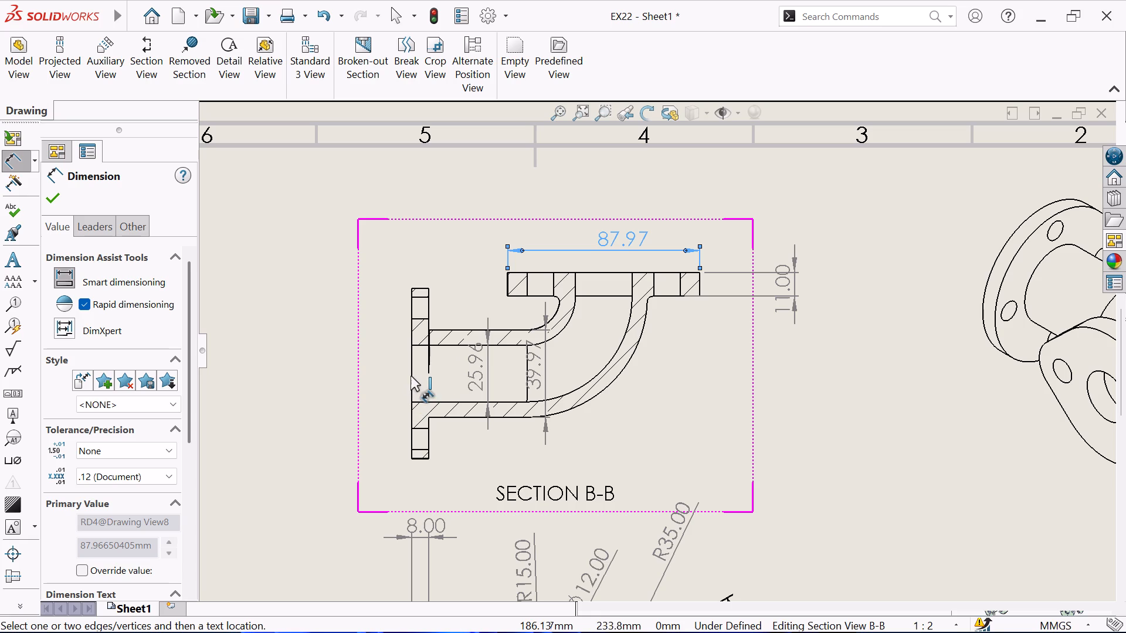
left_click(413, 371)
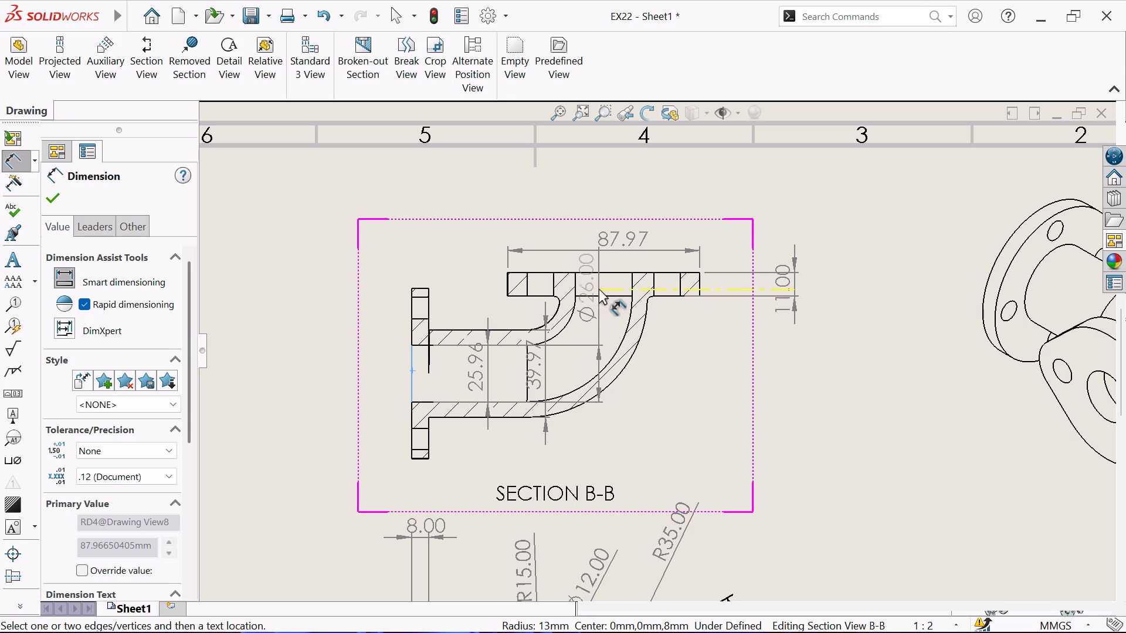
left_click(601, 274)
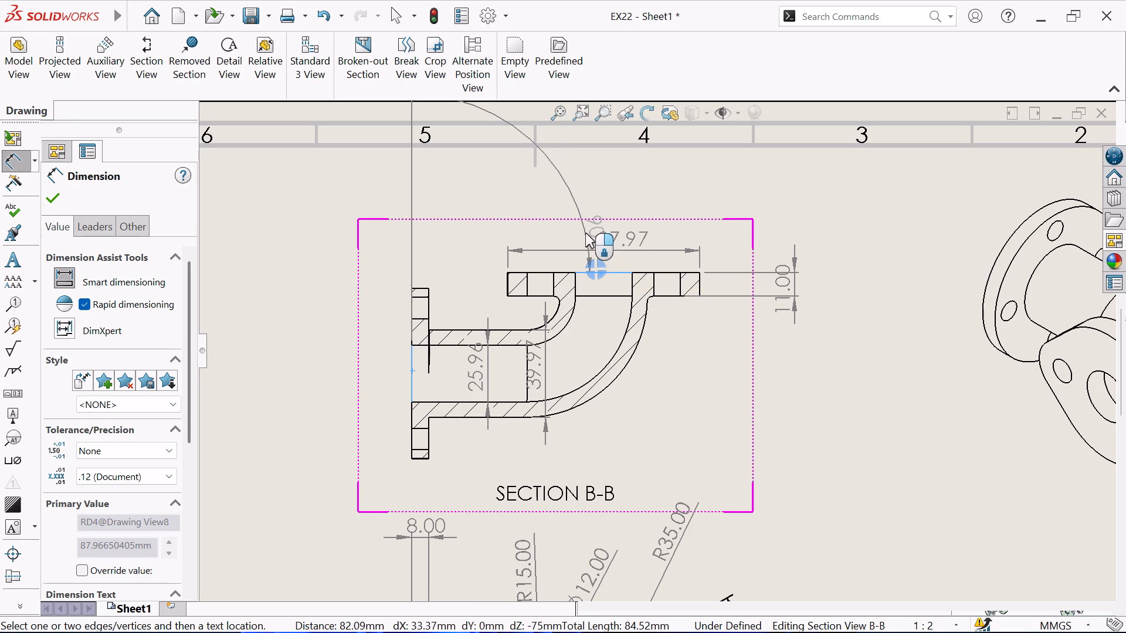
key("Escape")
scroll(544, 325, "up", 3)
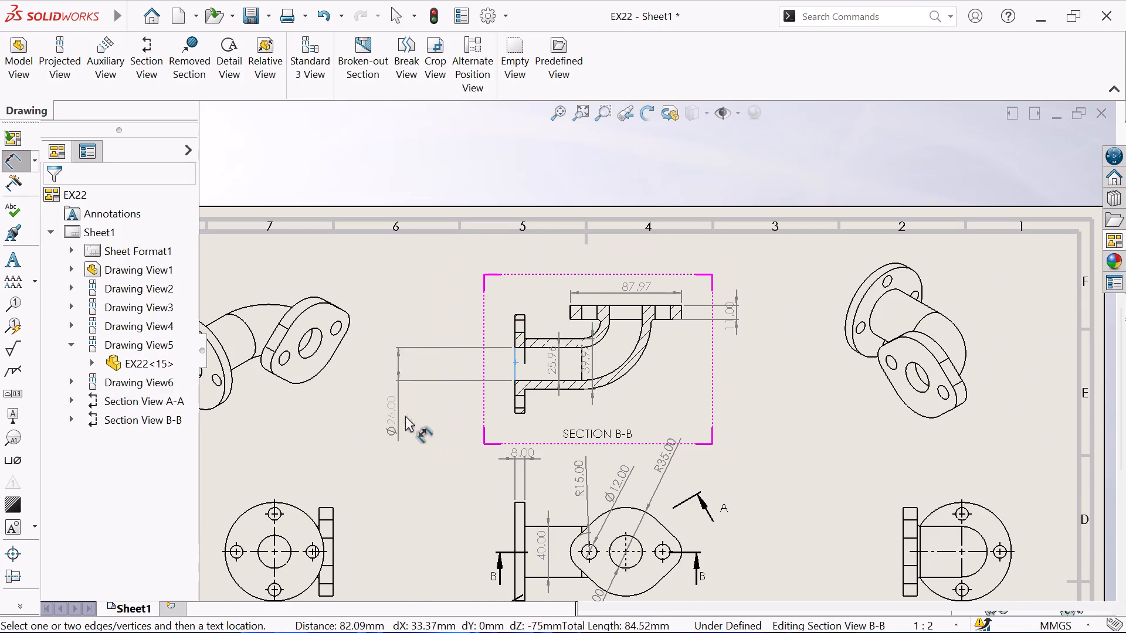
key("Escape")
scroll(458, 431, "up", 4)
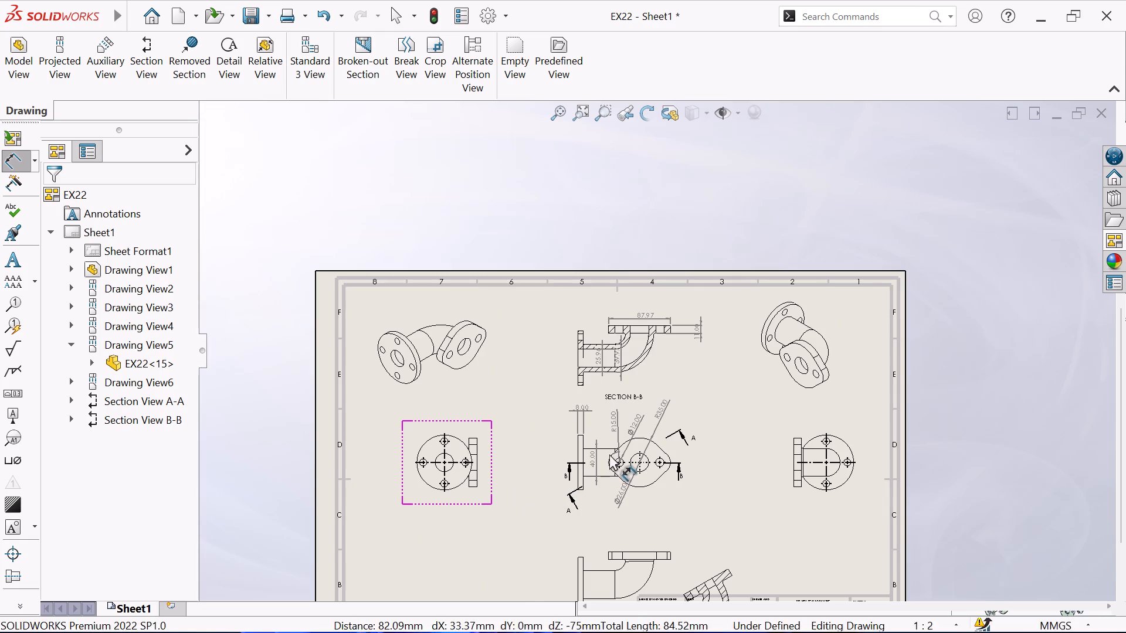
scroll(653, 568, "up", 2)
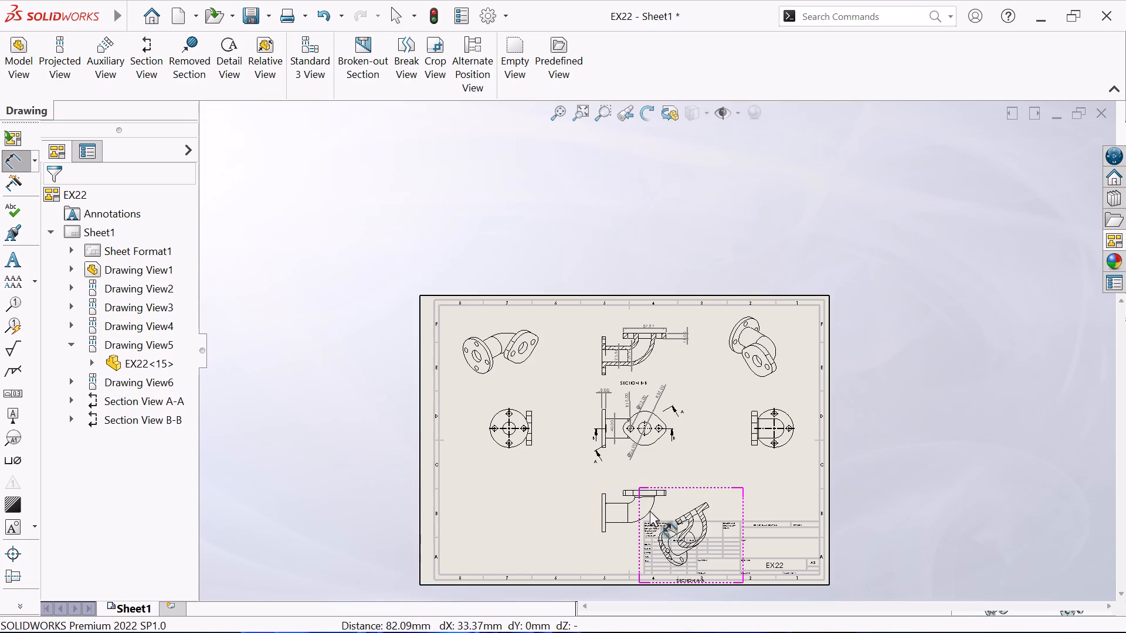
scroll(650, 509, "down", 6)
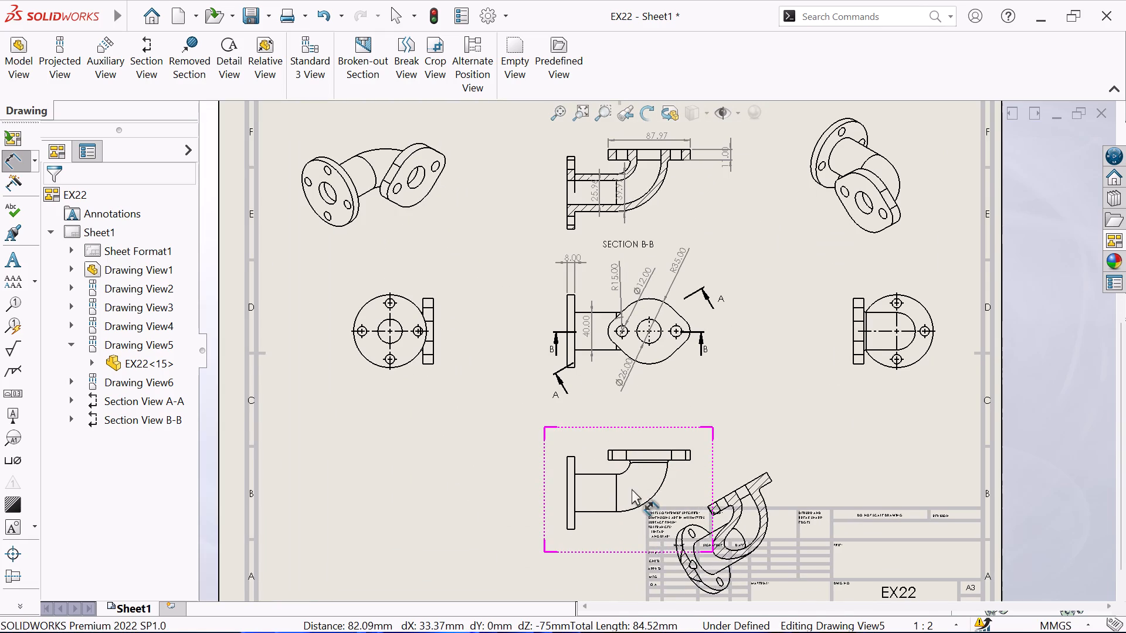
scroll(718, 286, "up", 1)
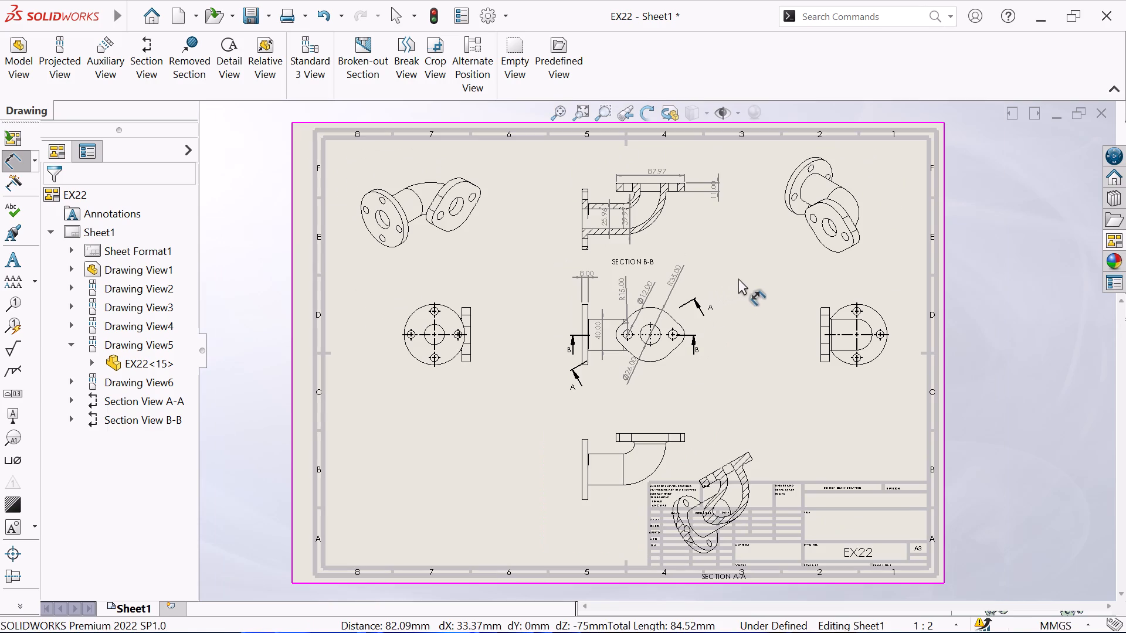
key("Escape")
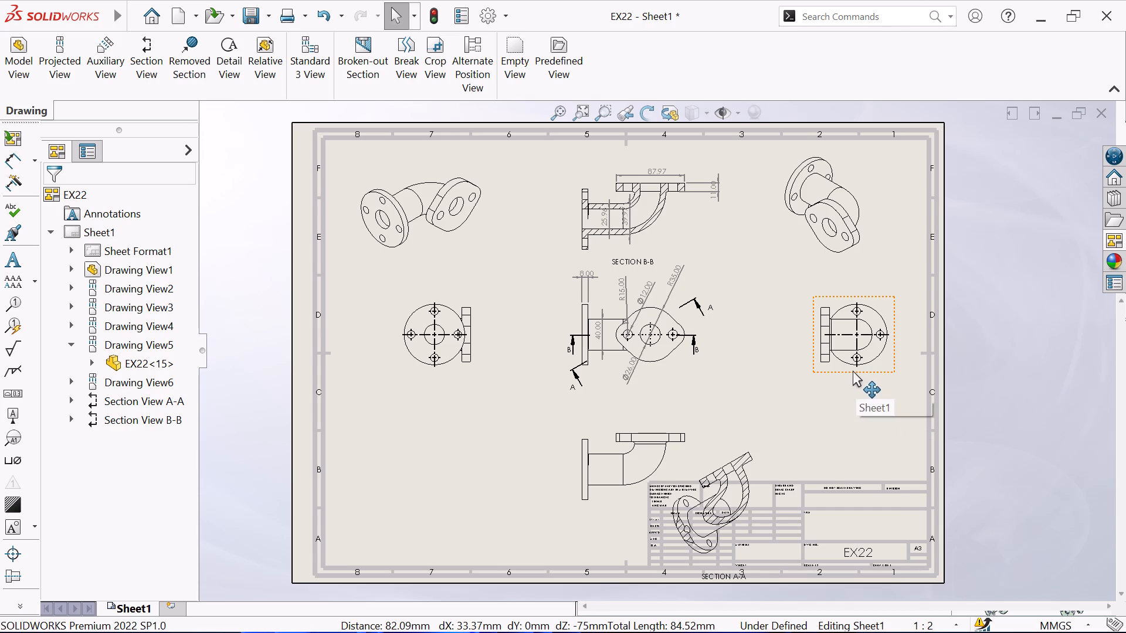
Dimension the diameter of the round flange's bolt hole farthest from the oval flange, in the projected view showing the round flange's face.
scroll(752, 356, "down", 1)
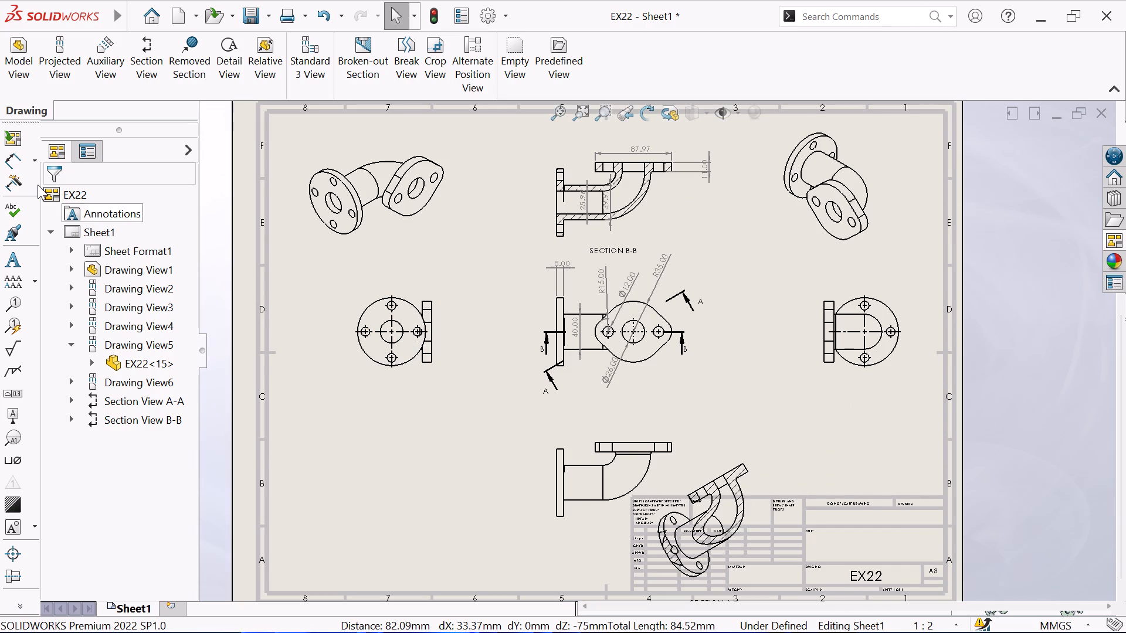
left_click(12, 159)
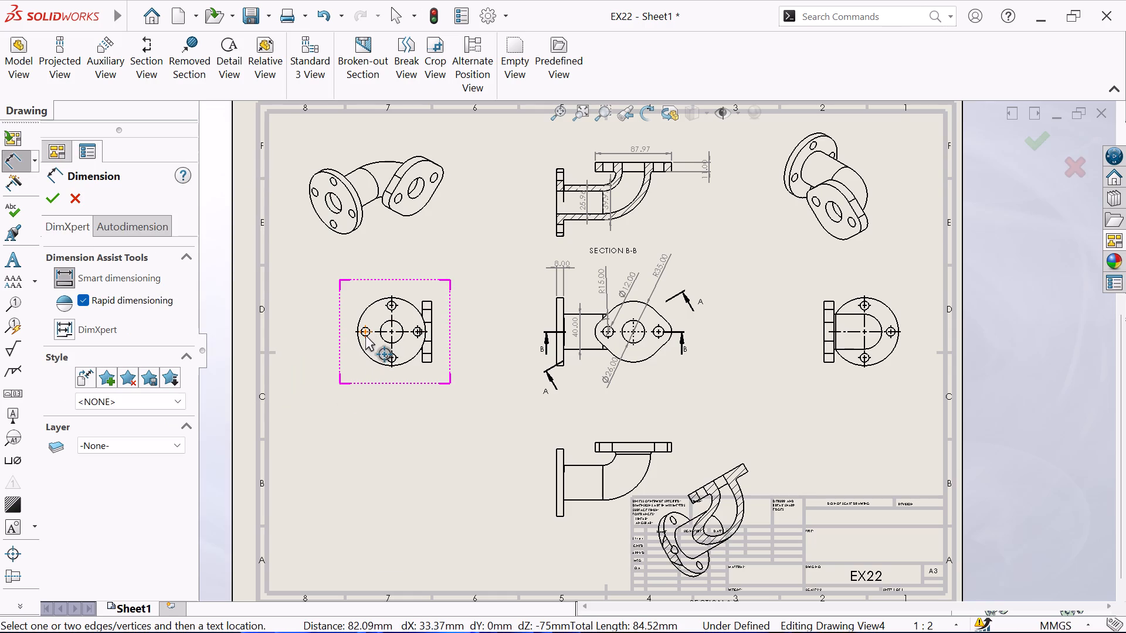
scroll(365, 335, "down", 3)
scroll(420, 345, "down", 3)
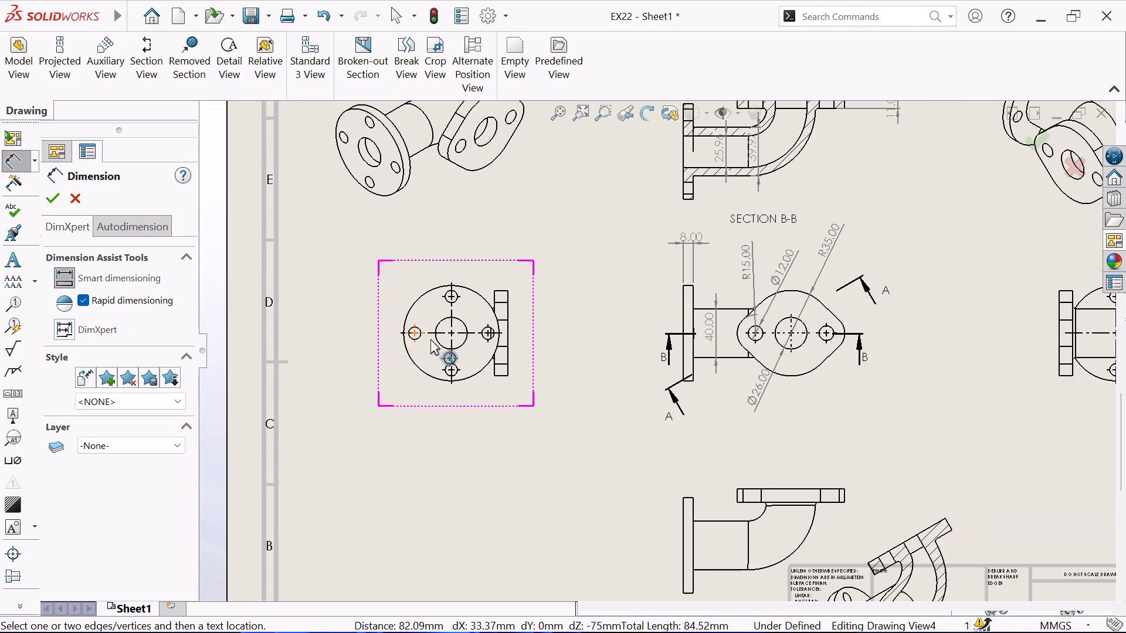
scroll(423, 334, "down", 1)
left_click(433, 323)
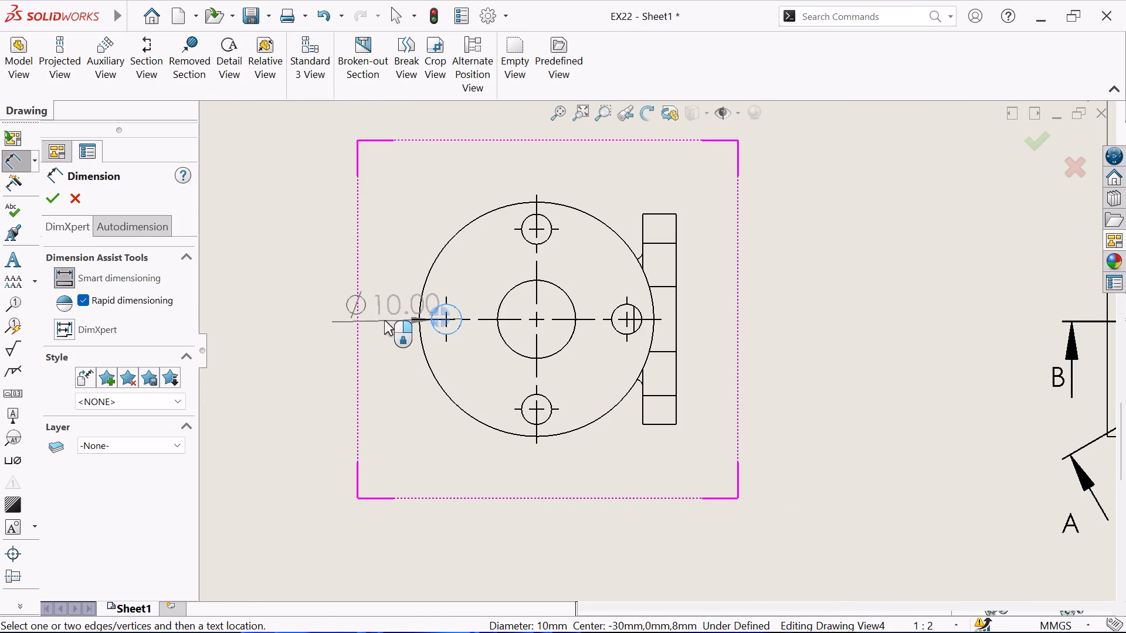
left_click(372, 320)
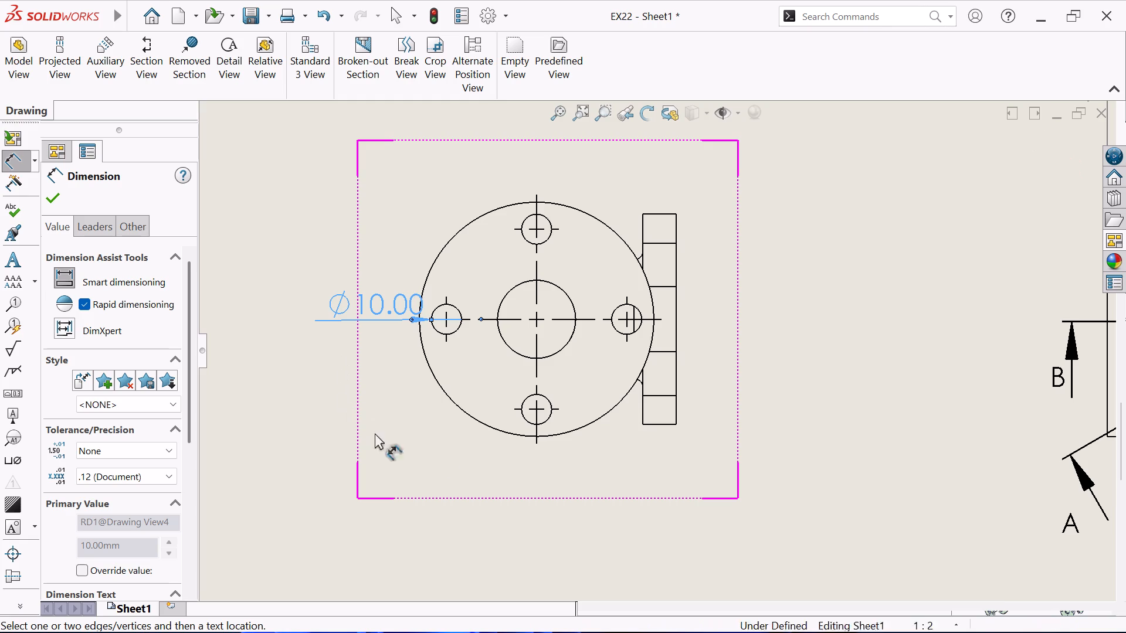
Dimension the central bore's diameter and the round flange's outer diameter in the same projected view.
left_click(518, 354)
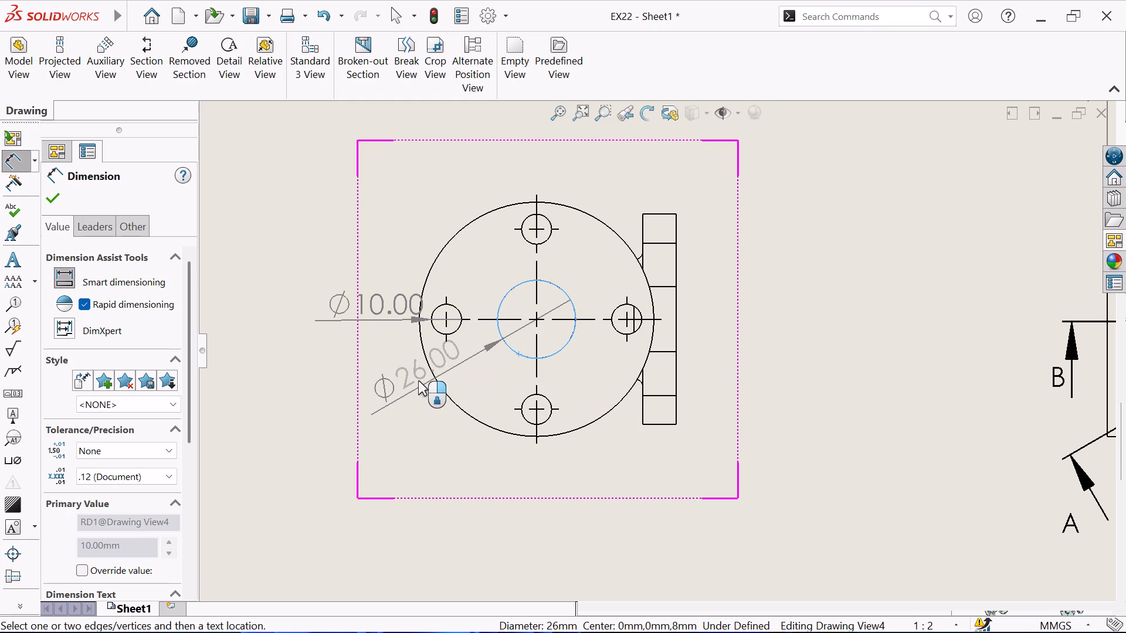
left_click(416, 381)
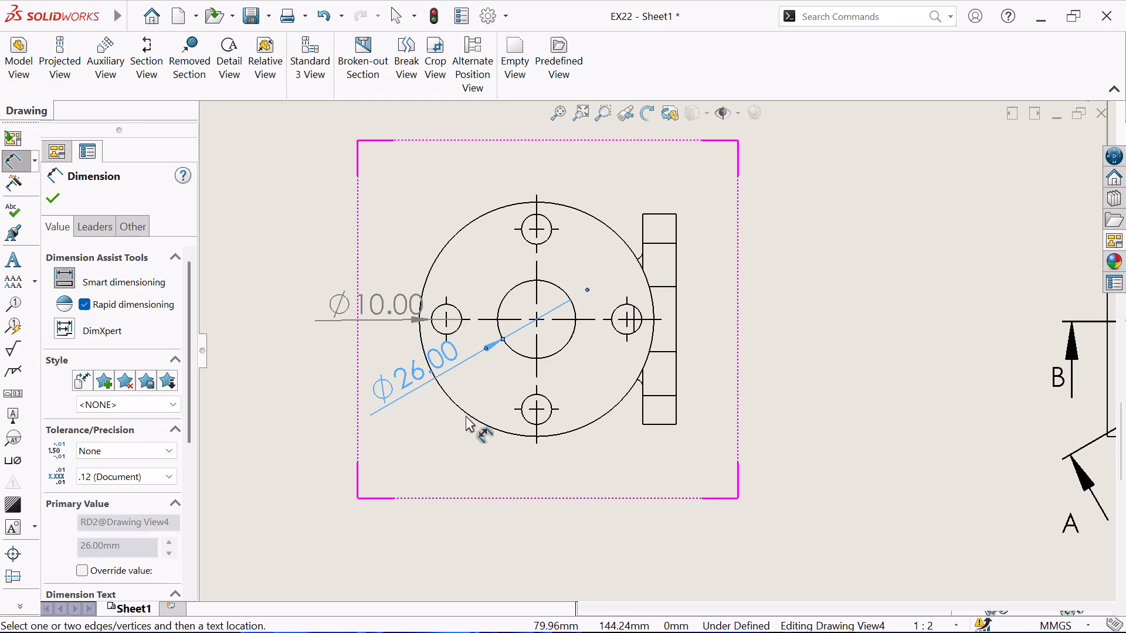
left_click(467, 414)
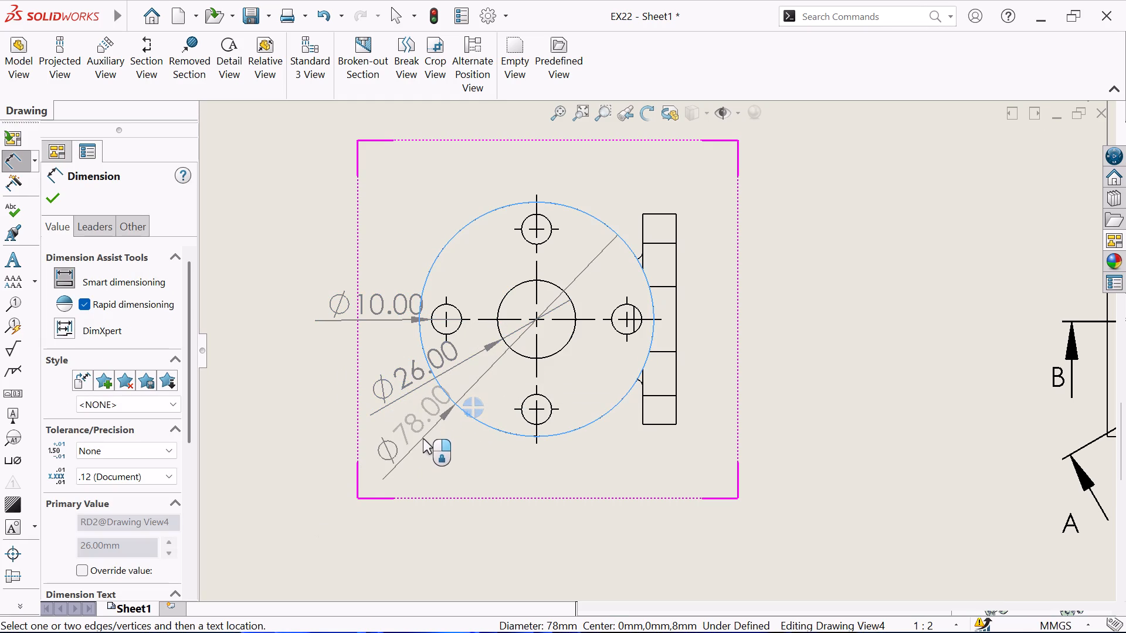
left_click(423, 440)
Dimension the radius of the elbow's outer curve in section view B-B, placing it outside the bend, and finish dimensioning.
scroll(863, 436, "up", 2)
scroll(842, 345, "up", 3)
scroll(845, 295, "up", 2)
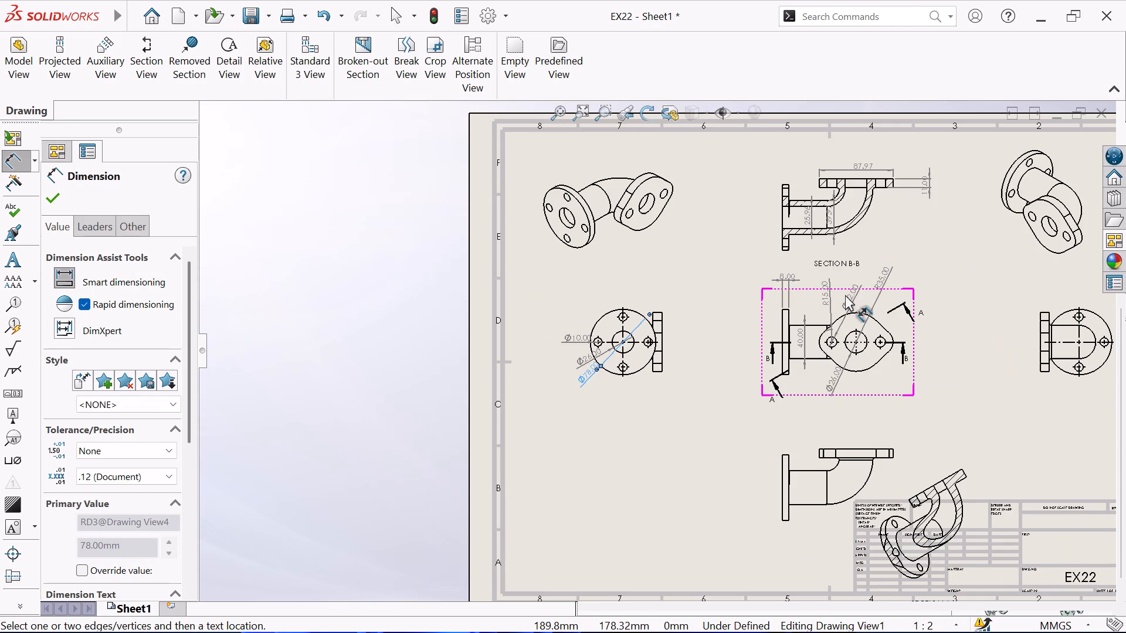
scroll(1023, 375, "up", 3)
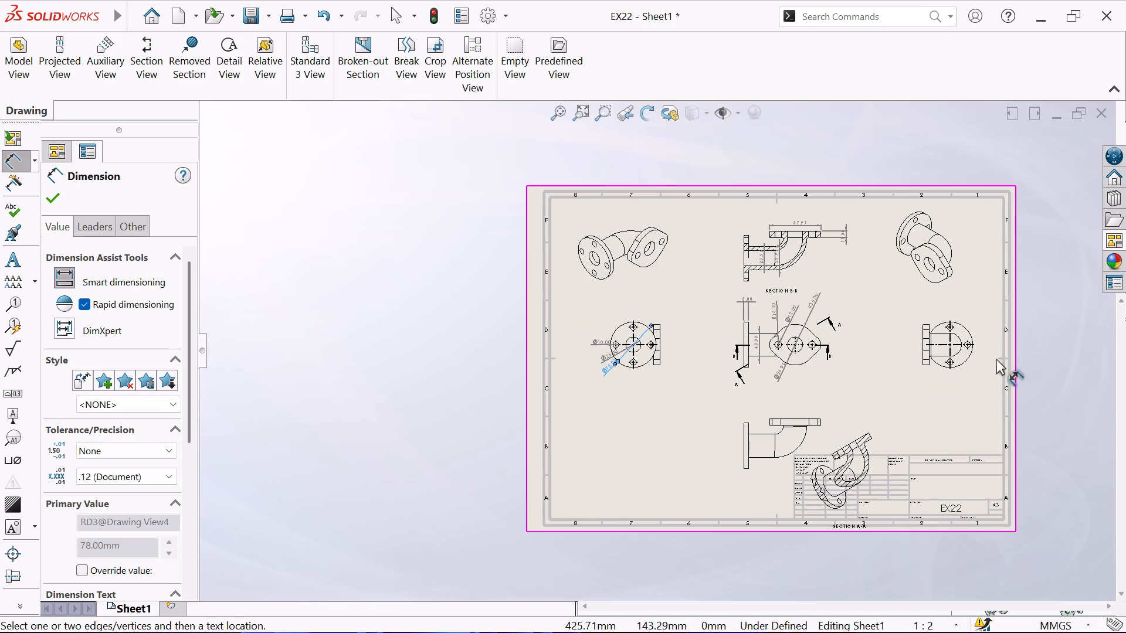
scroll(962, 349, "down", 3)
scroll(792, 330, "down", 1)
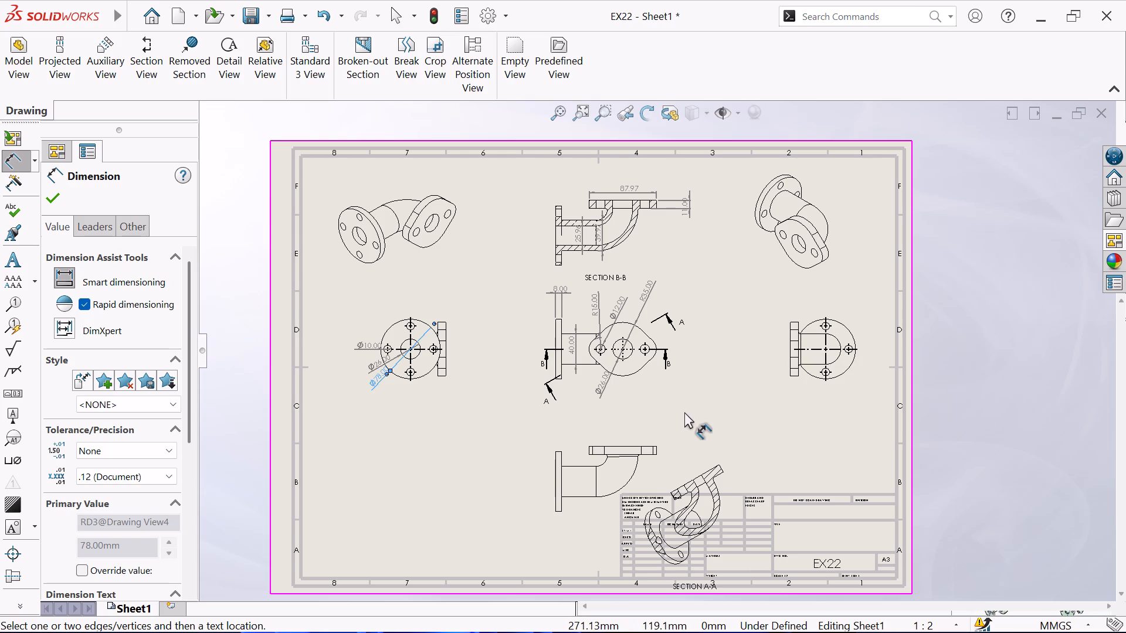
left_click(625, 240)
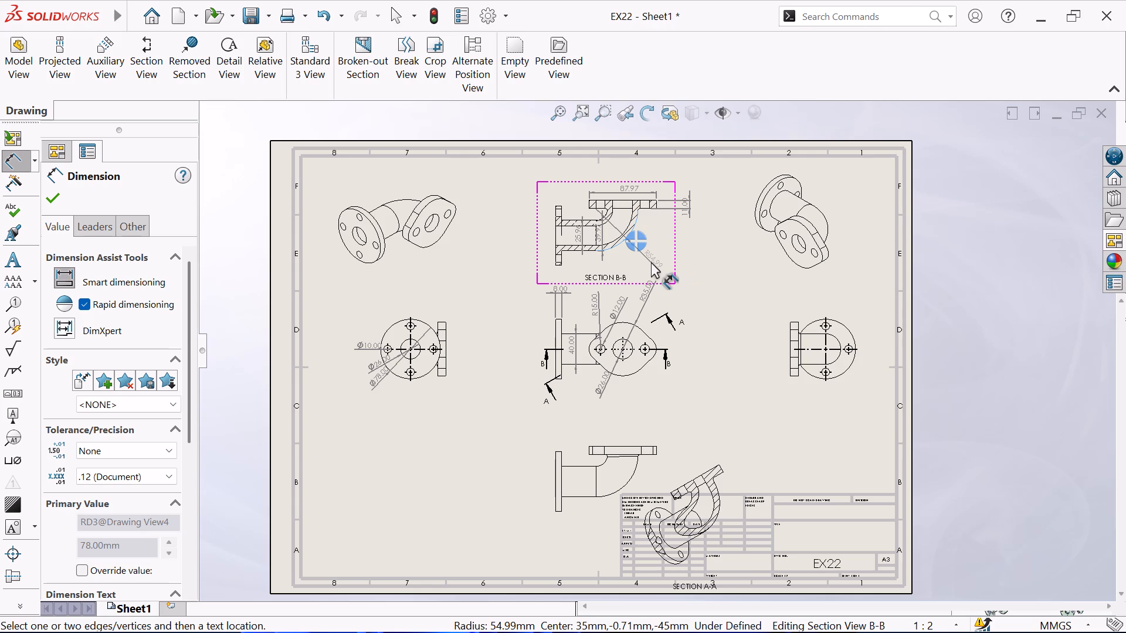
left_click(651, 262)
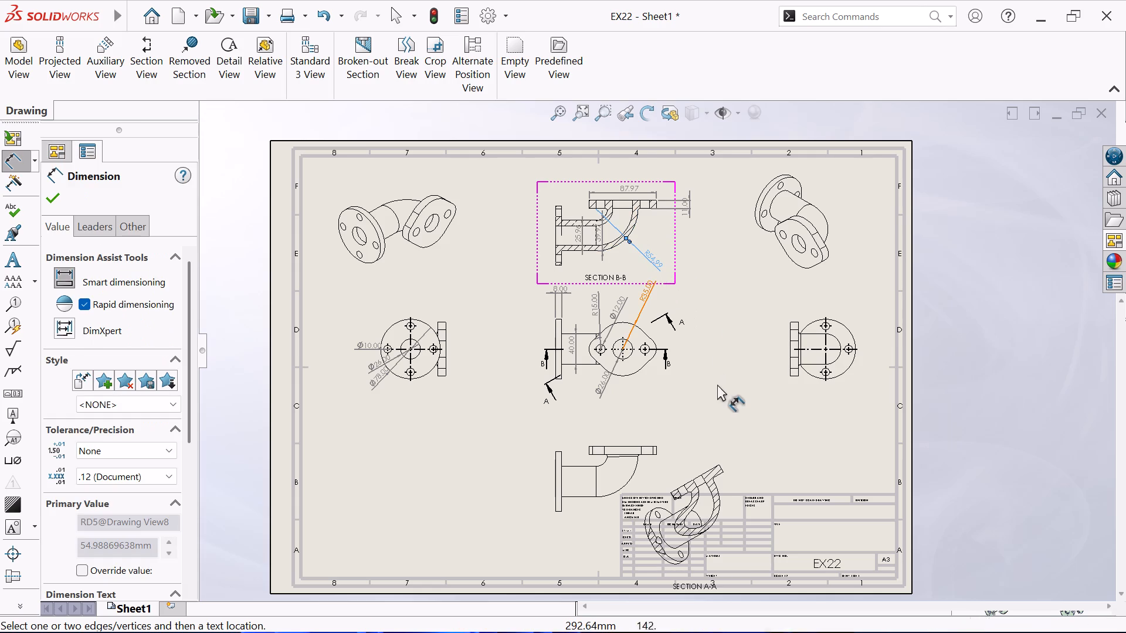
right_click(723, 425)
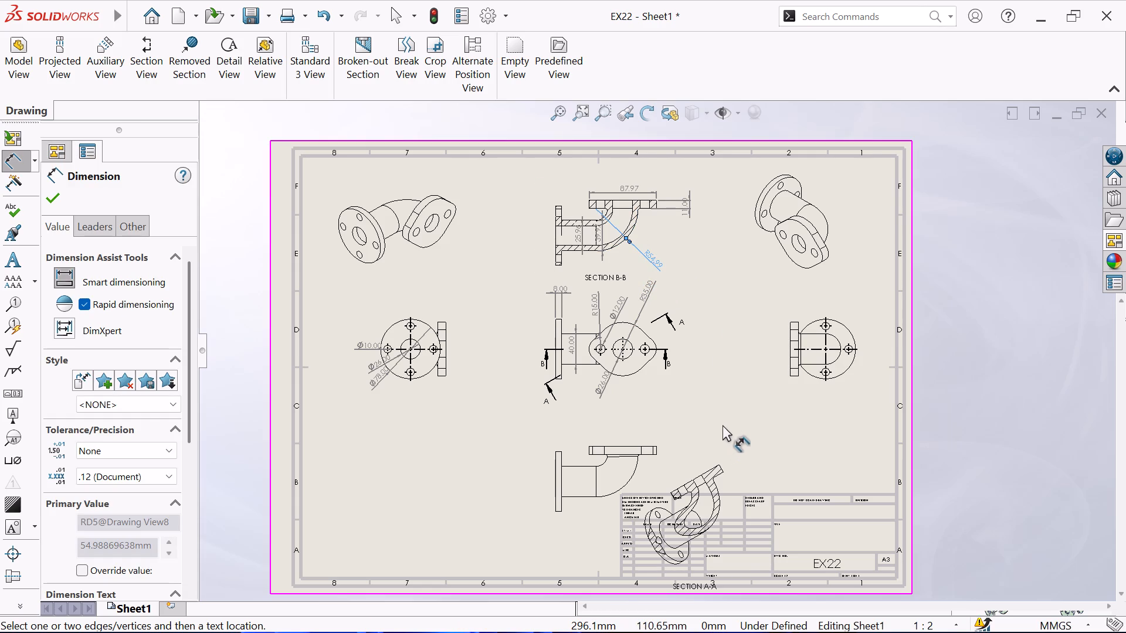
left_click(779, 503)
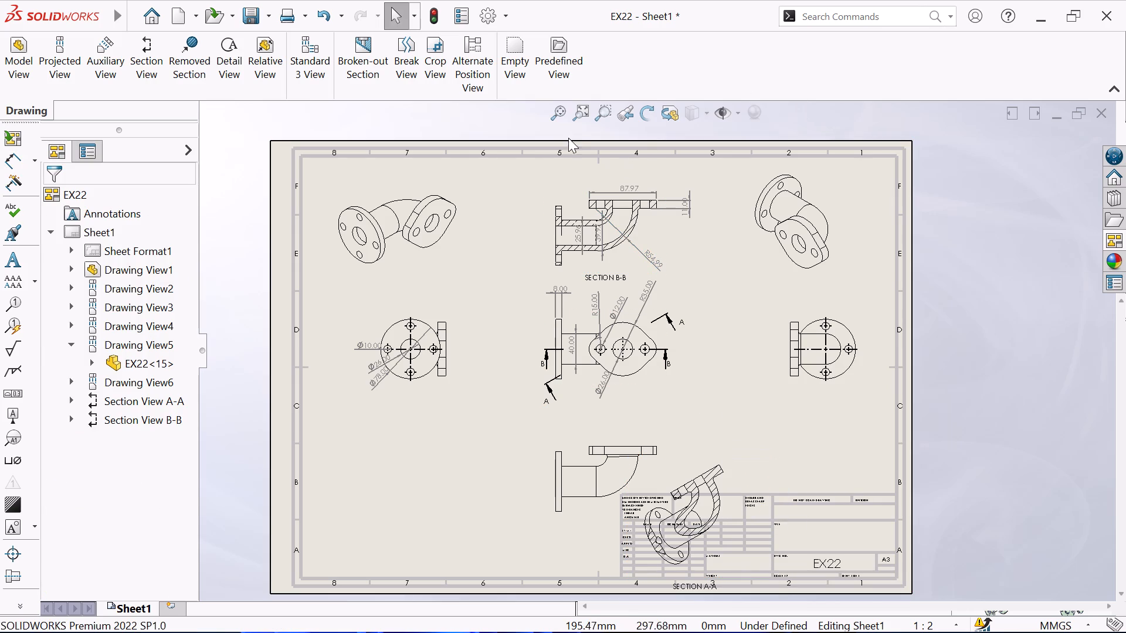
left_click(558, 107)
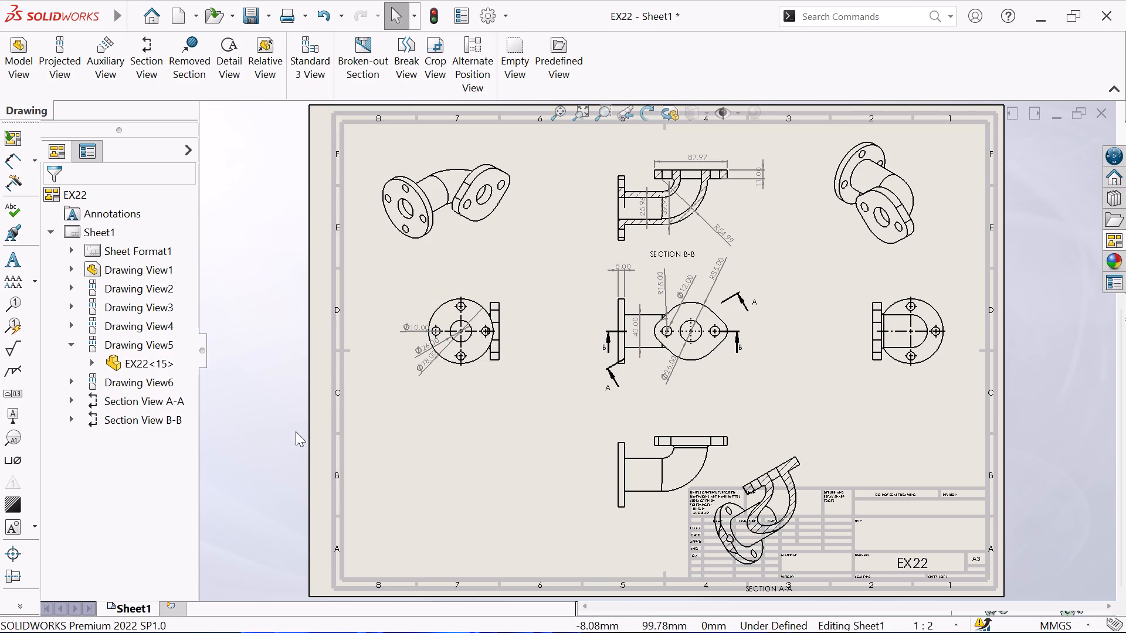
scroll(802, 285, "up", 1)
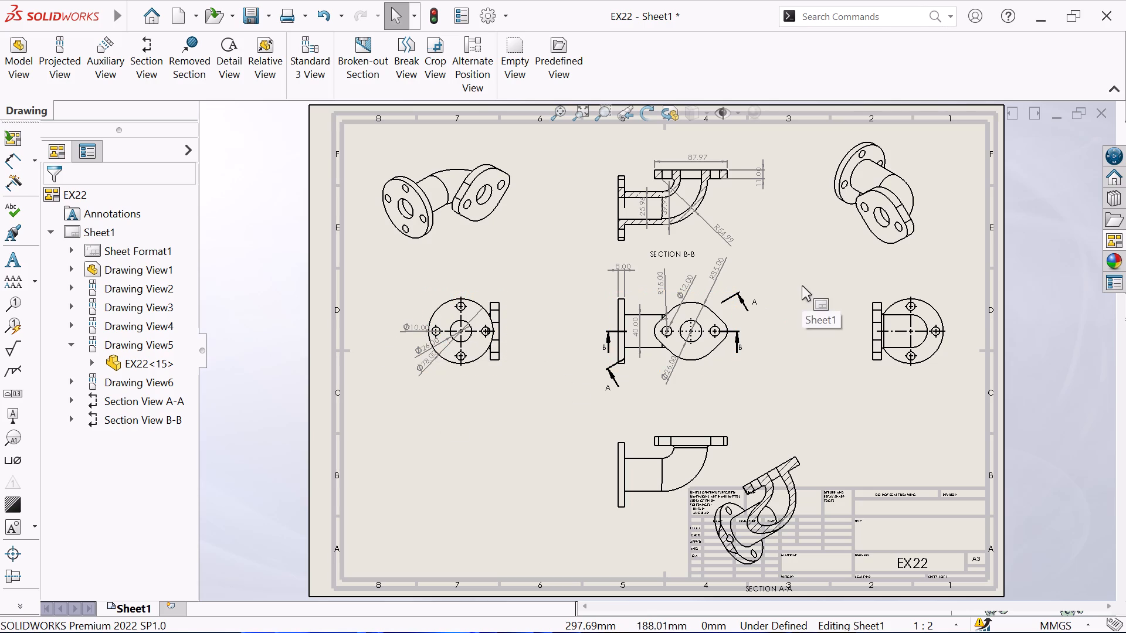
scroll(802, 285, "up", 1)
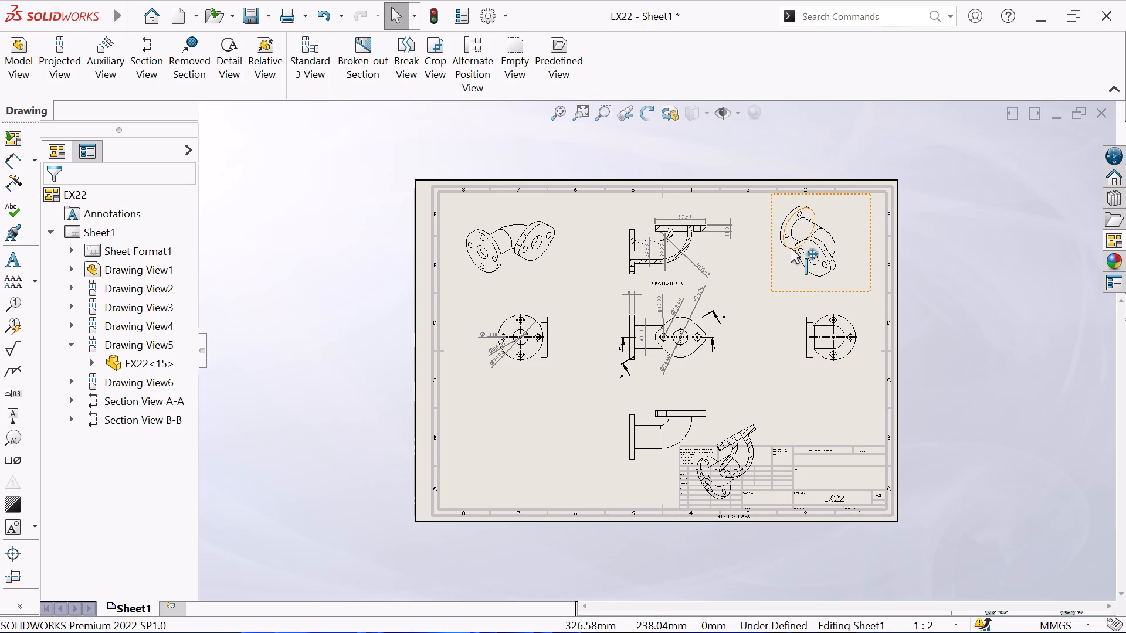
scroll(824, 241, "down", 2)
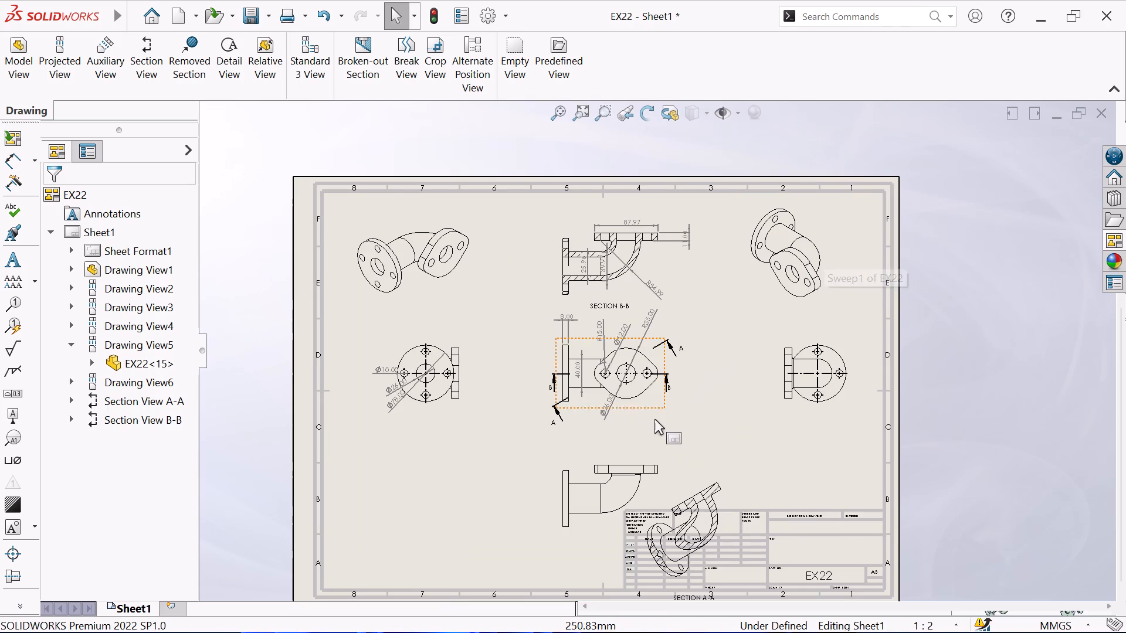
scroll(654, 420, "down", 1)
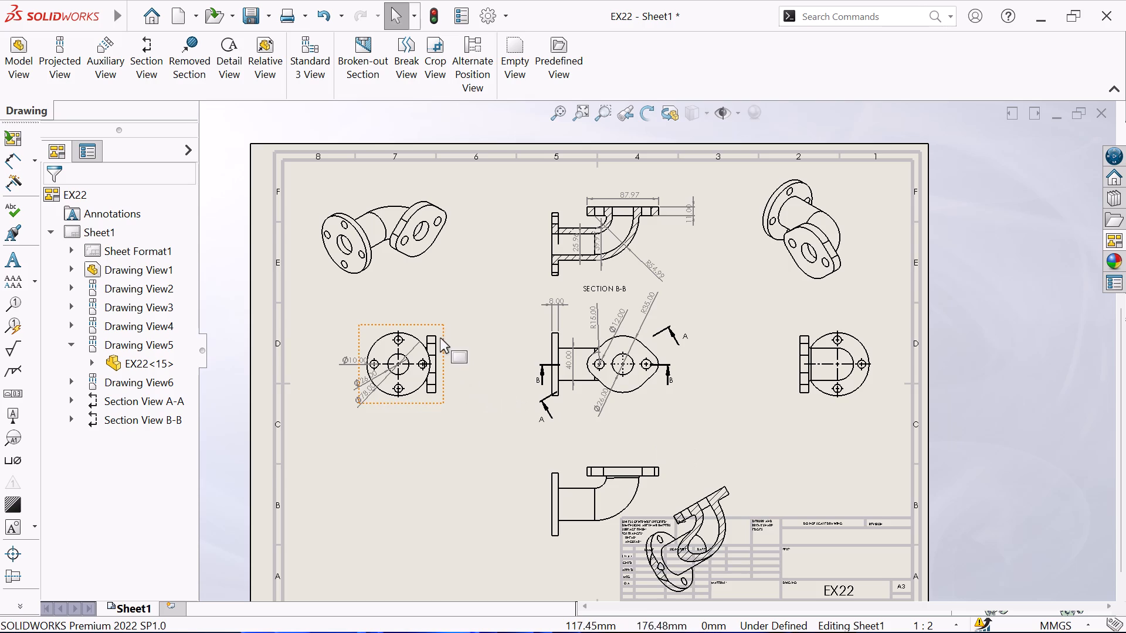
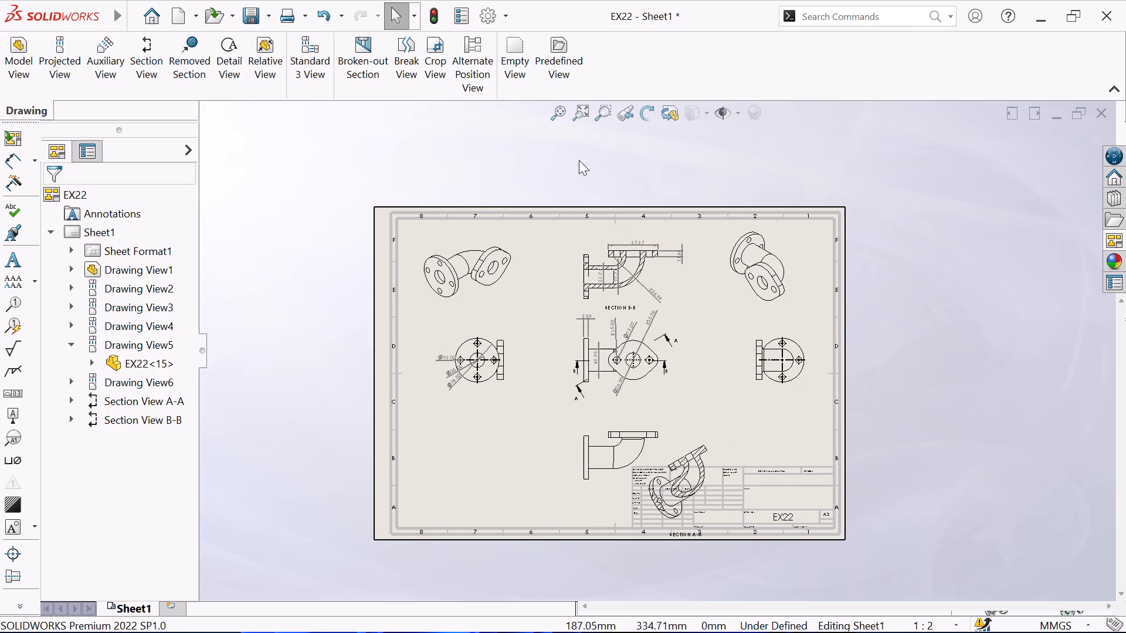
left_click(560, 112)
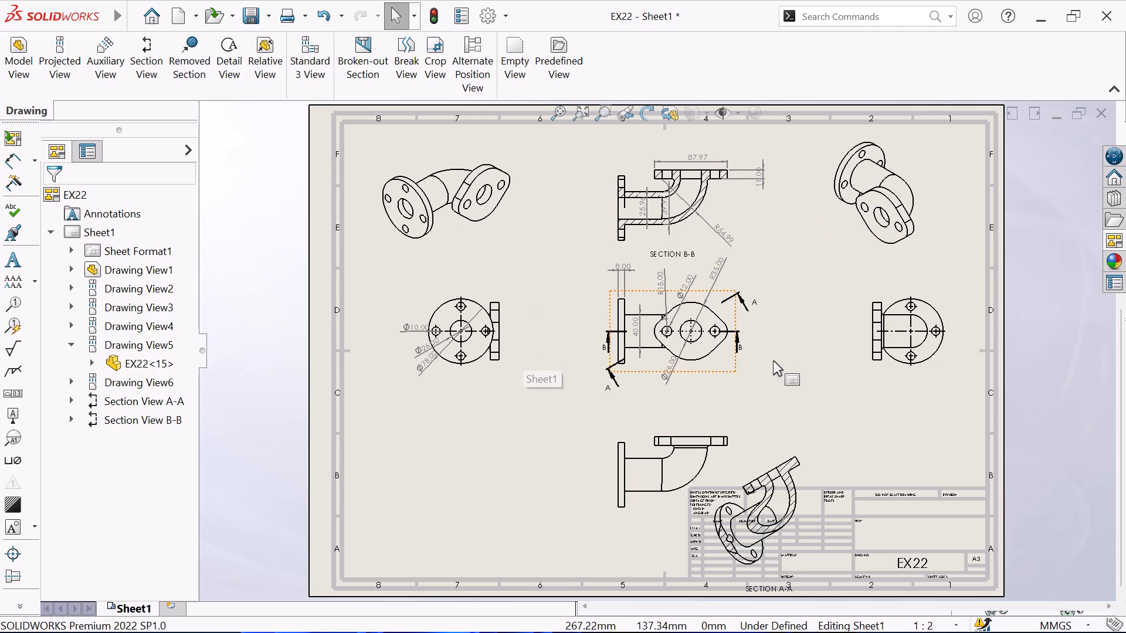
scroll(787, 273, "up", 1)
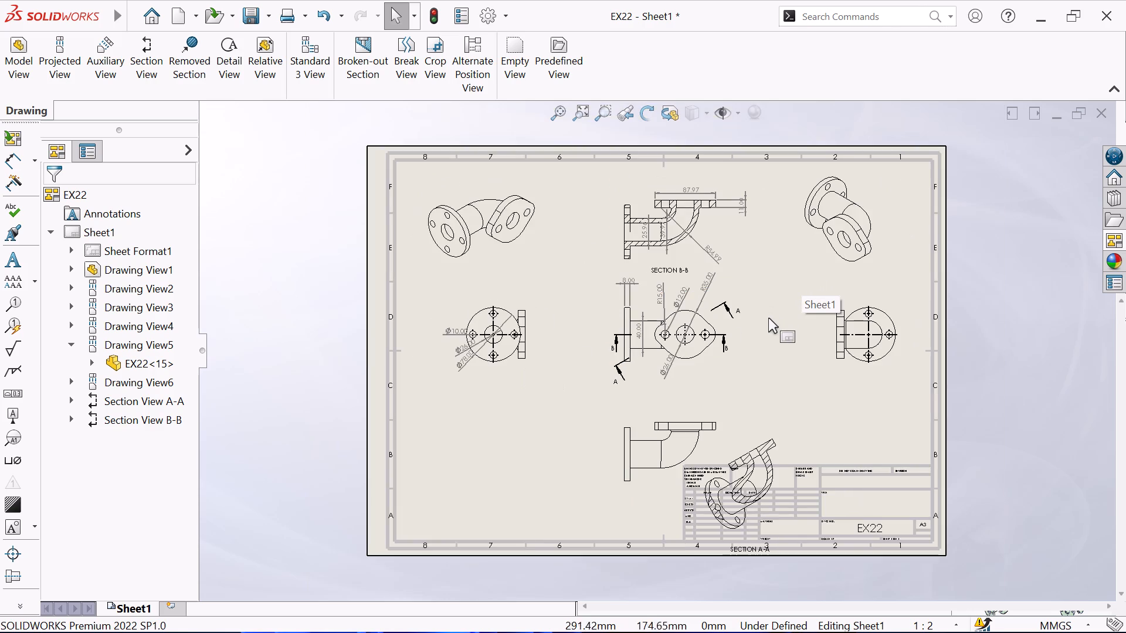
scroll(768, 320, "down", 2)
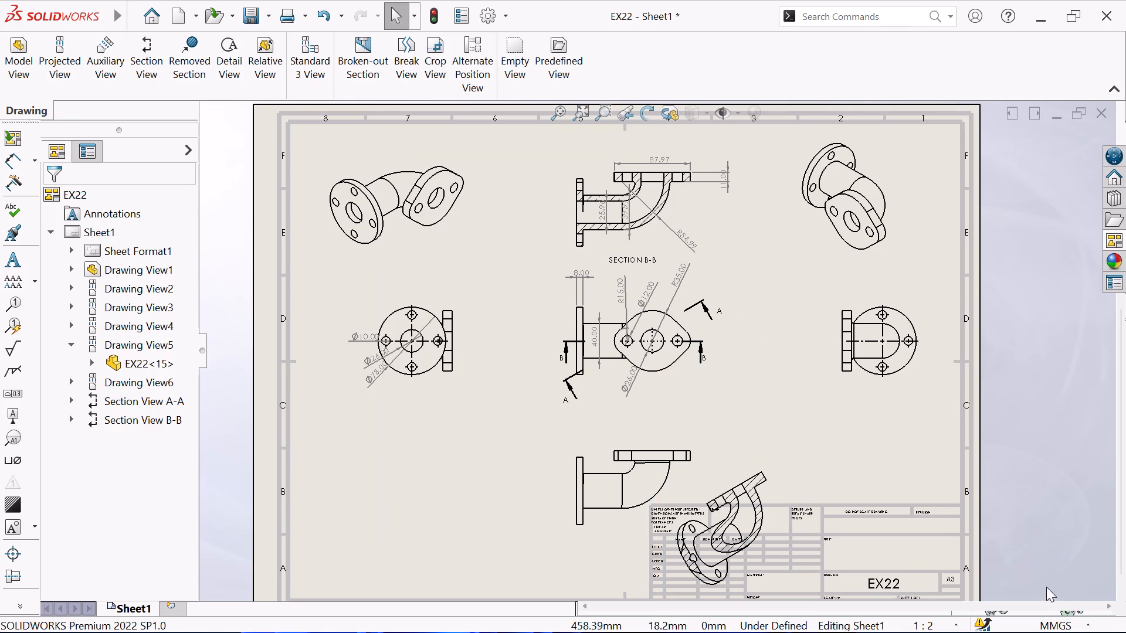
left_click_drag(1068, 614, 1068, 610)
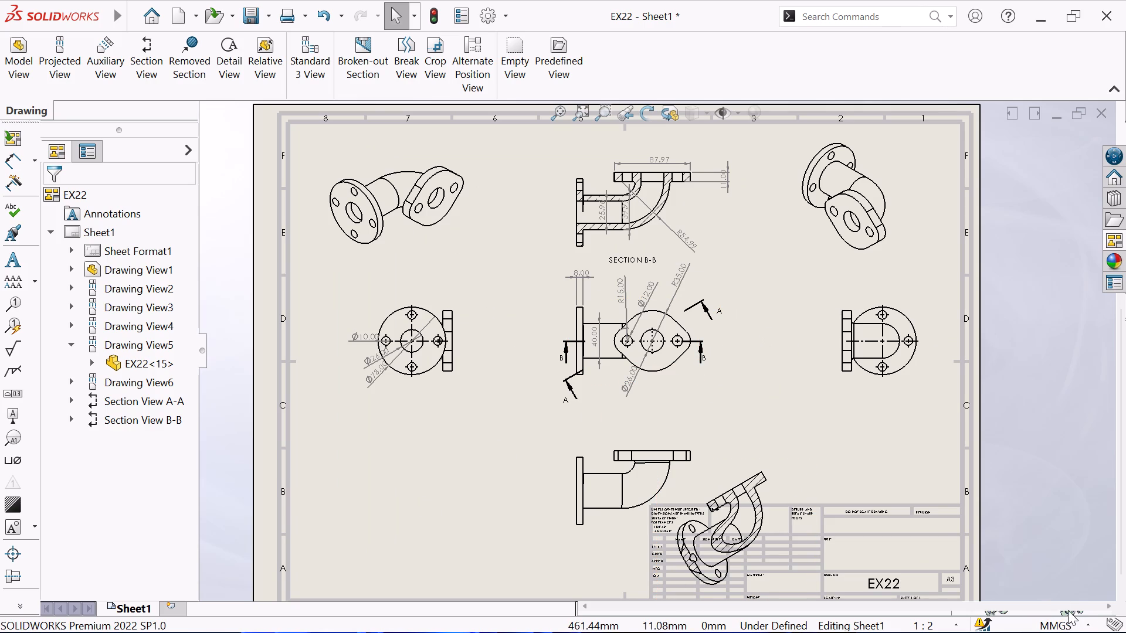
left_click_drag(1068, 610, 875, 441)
Reposition the projected elbow view beneath the main view, leaving it slightly lower on the sheet and aligned with its parent.
scroll(667, 325, "up", 1)
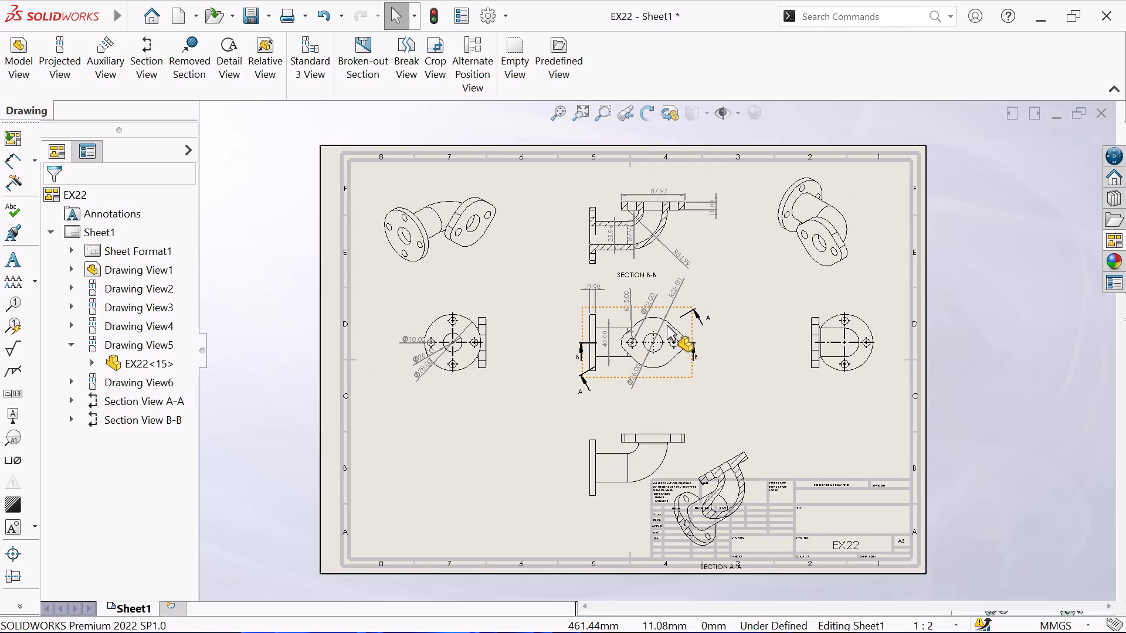
left_click(583, 468)
left_click_drag(583, 461, 323, 439)
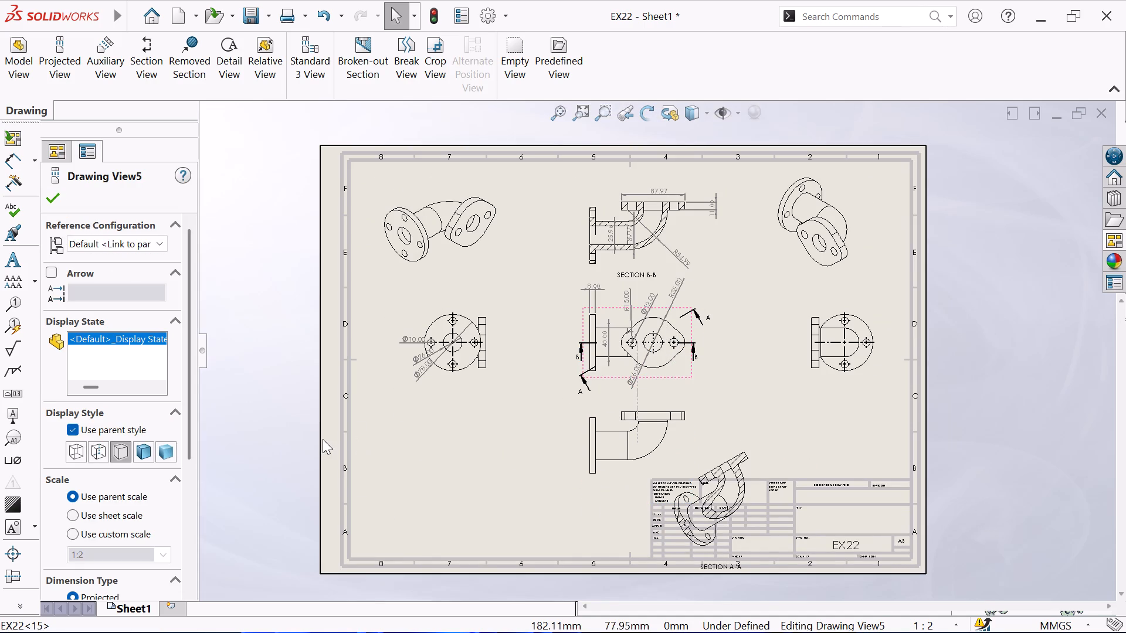
left_click_drag(323, 439, 619, 468)
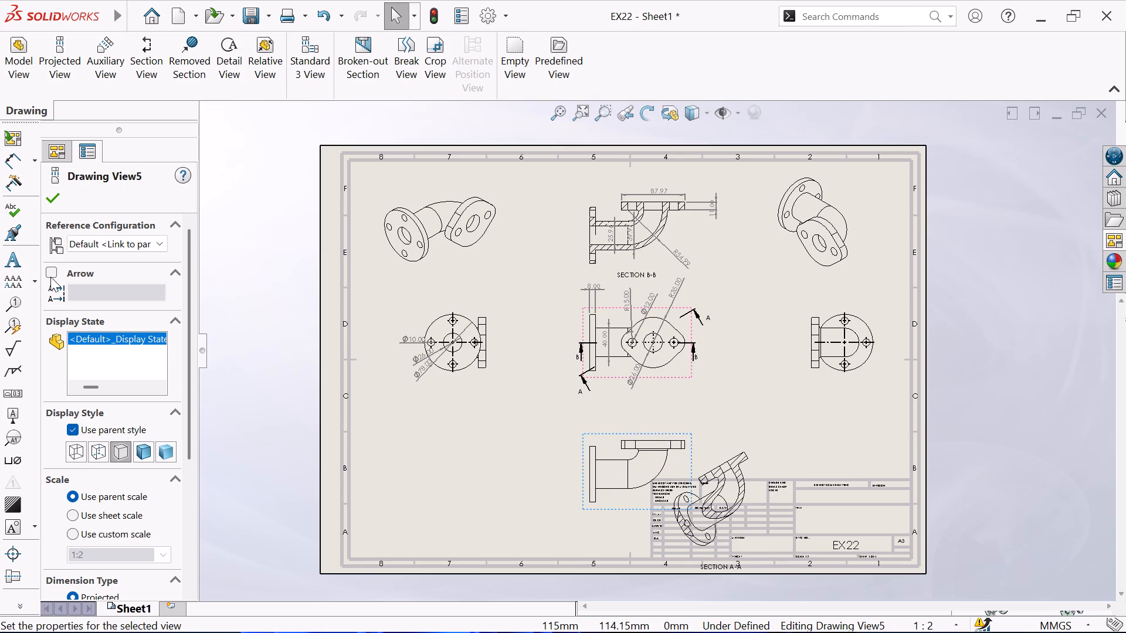
left_click(45, 197)
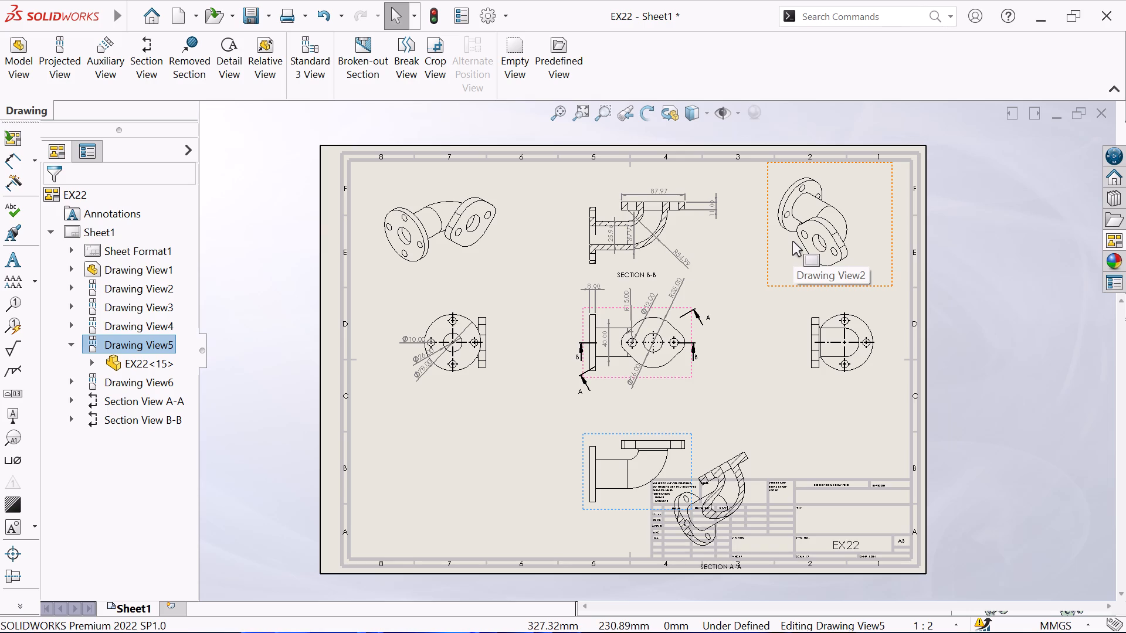
Save the drawing in the internship folder under the file name EX22 DRAFTTING, as a SOLIDWORKS Drawing.
key("ctrl+s")
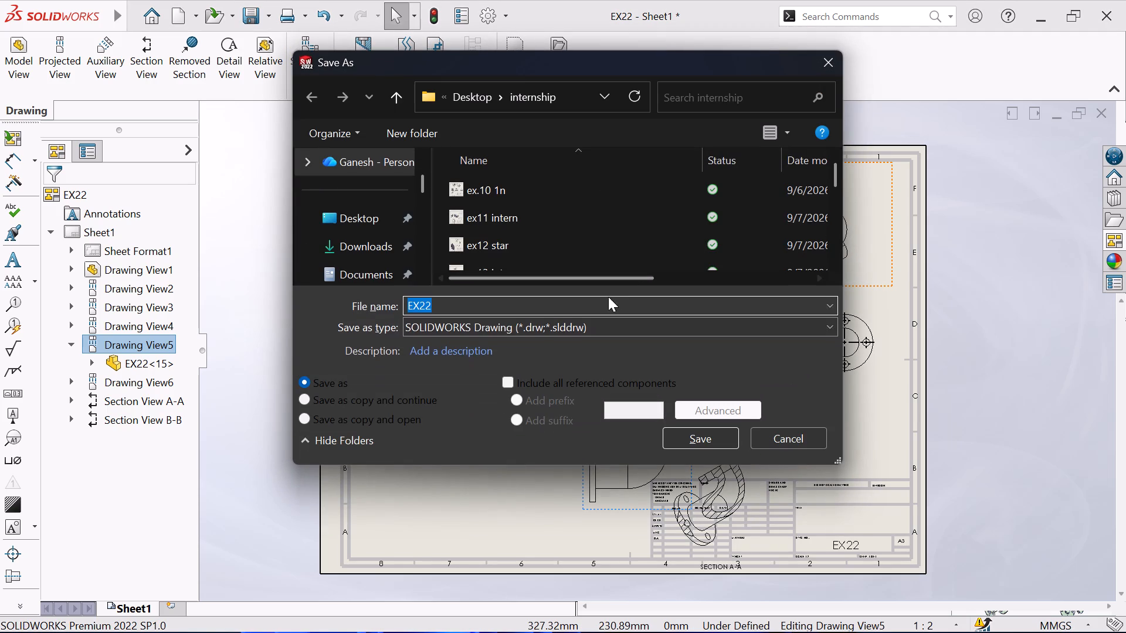
left_click(601, 307)
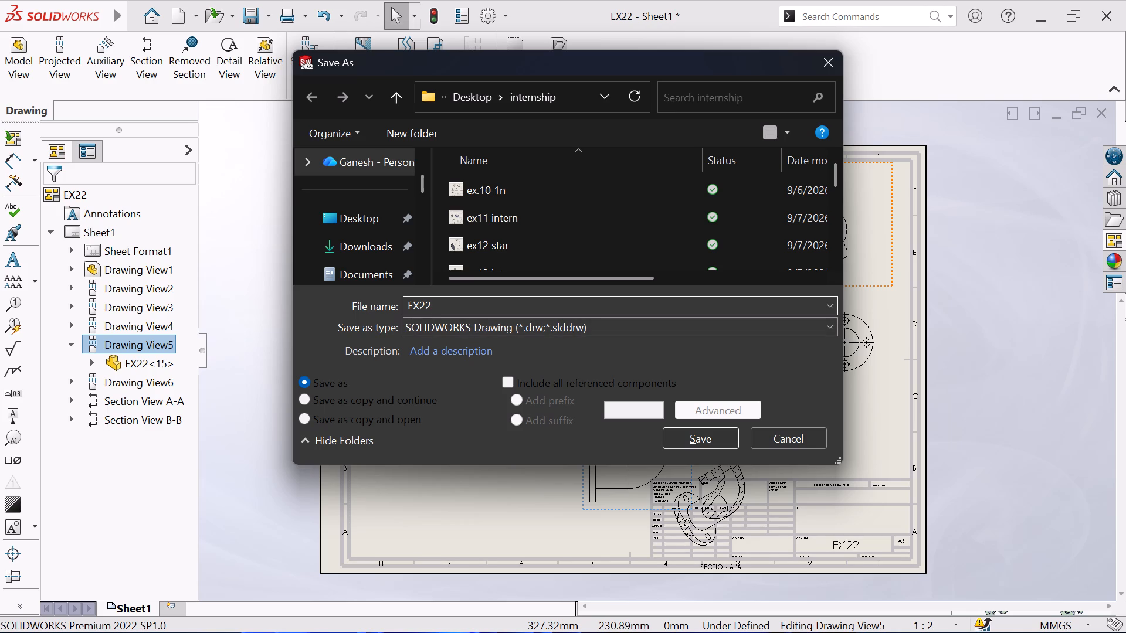
key("space")
type("DRAFTTIM")
key("BackSpace")
type("NG")
key("Return")
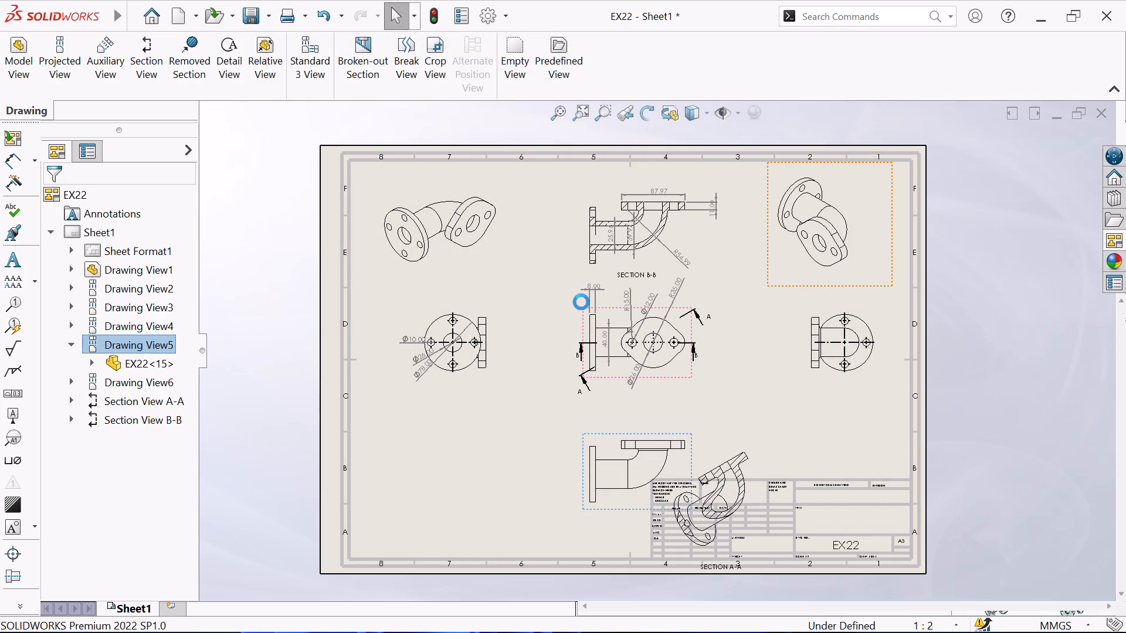
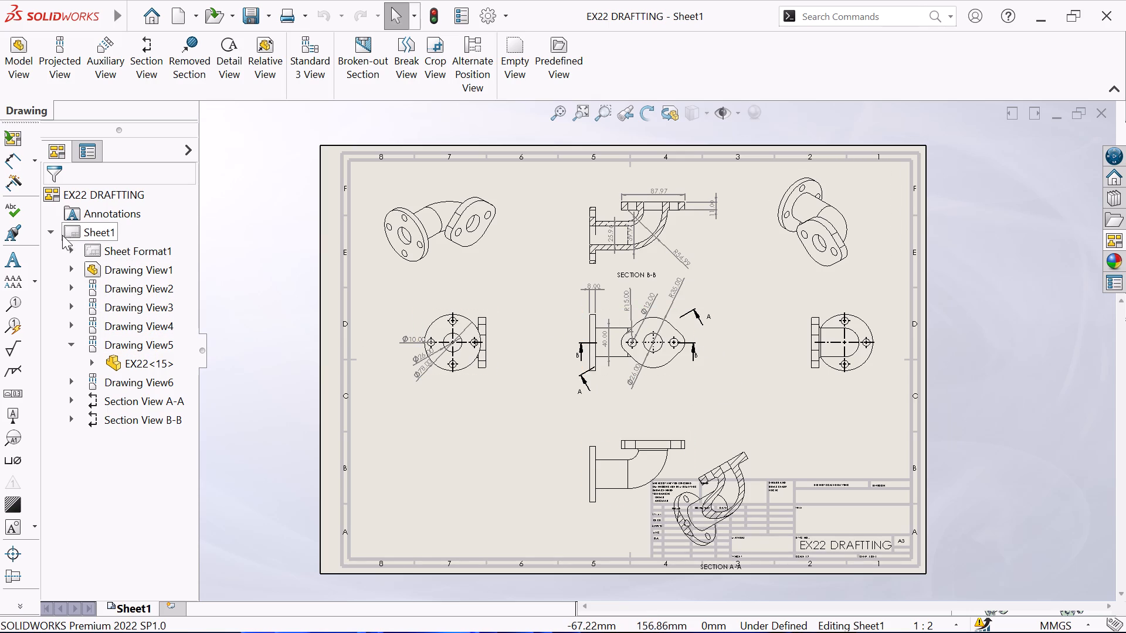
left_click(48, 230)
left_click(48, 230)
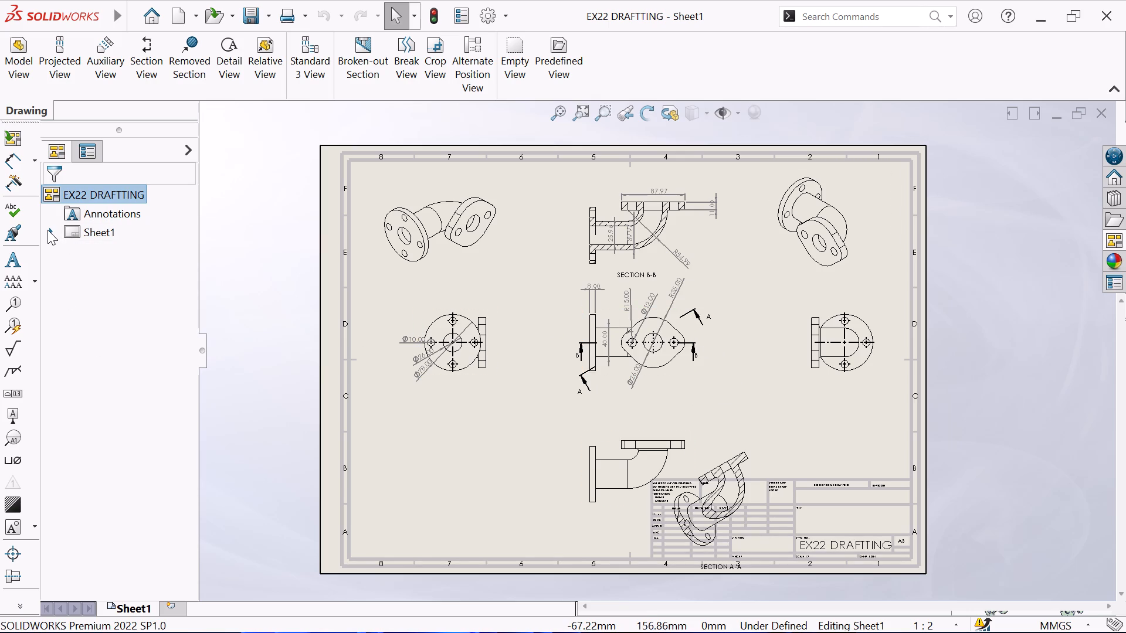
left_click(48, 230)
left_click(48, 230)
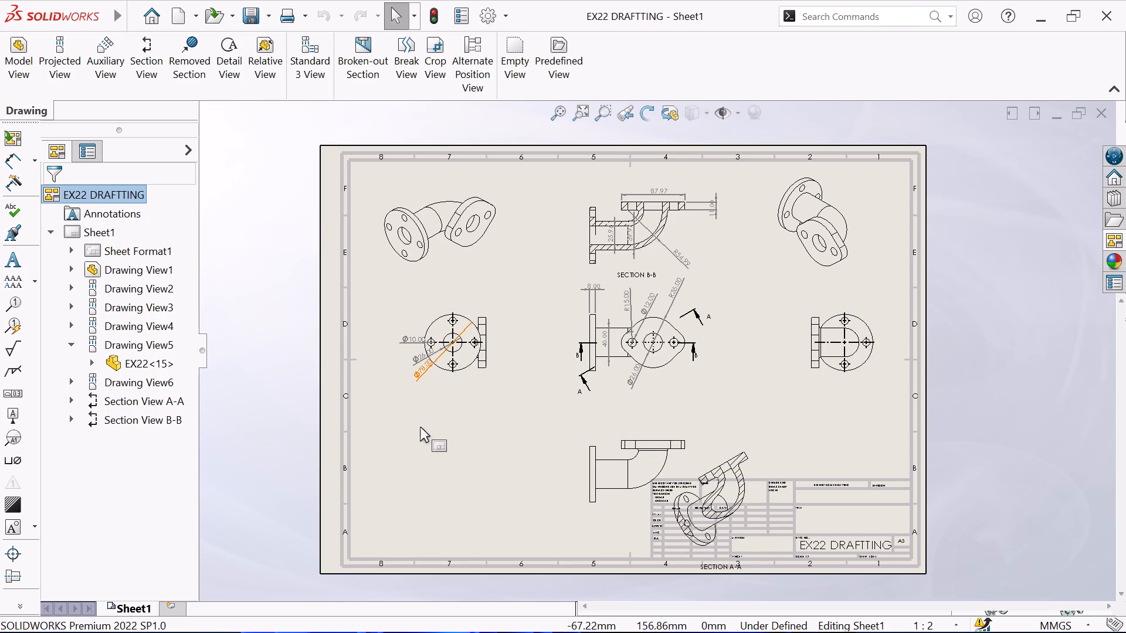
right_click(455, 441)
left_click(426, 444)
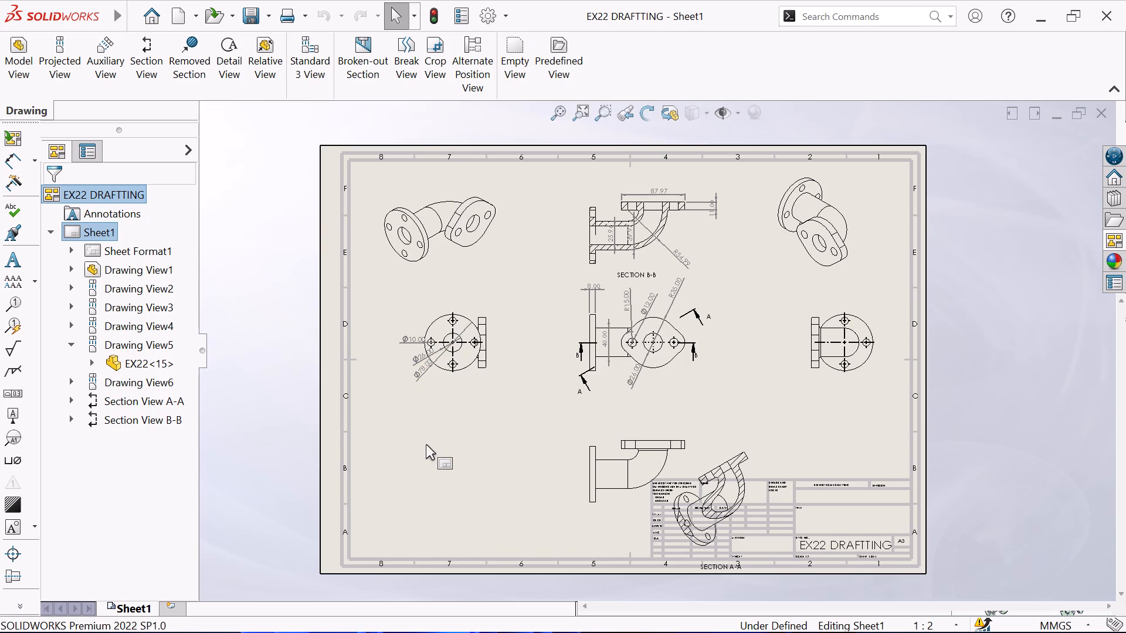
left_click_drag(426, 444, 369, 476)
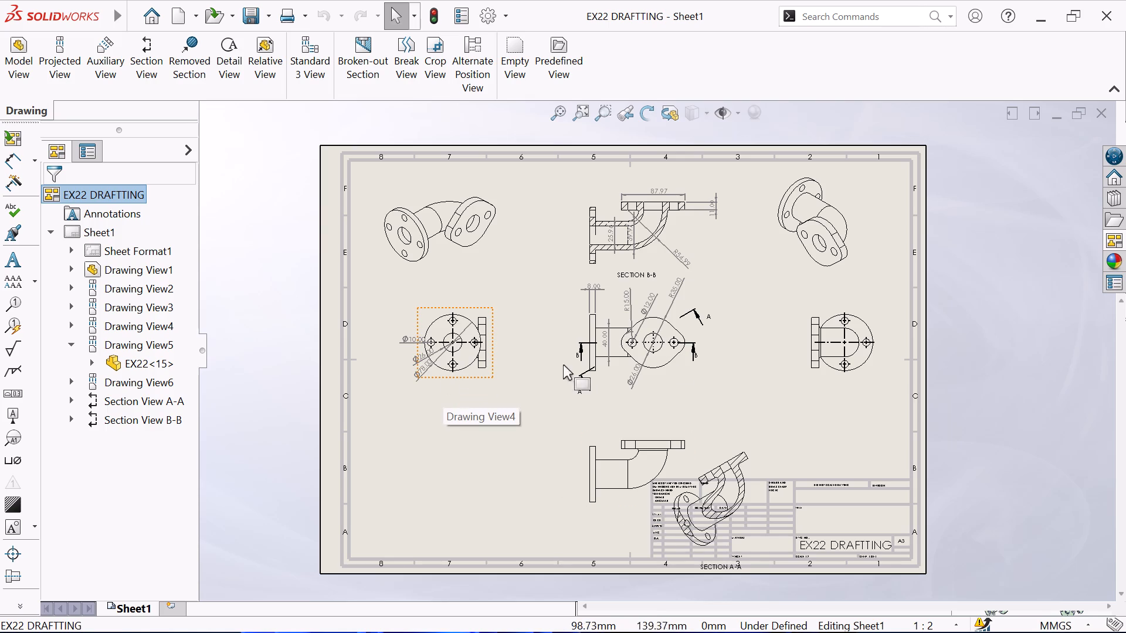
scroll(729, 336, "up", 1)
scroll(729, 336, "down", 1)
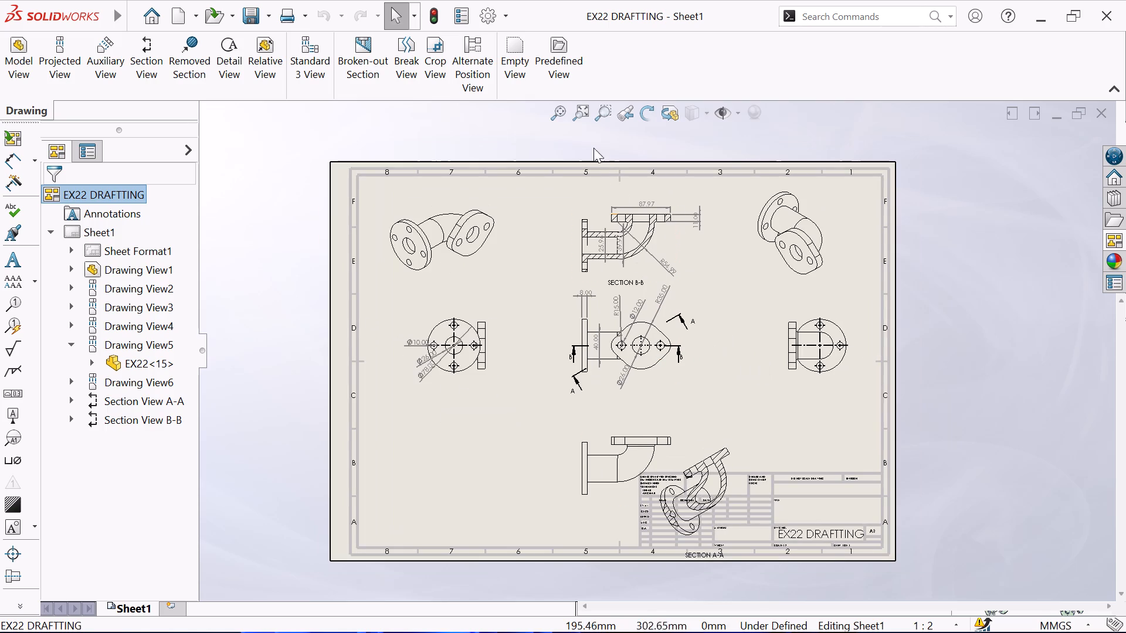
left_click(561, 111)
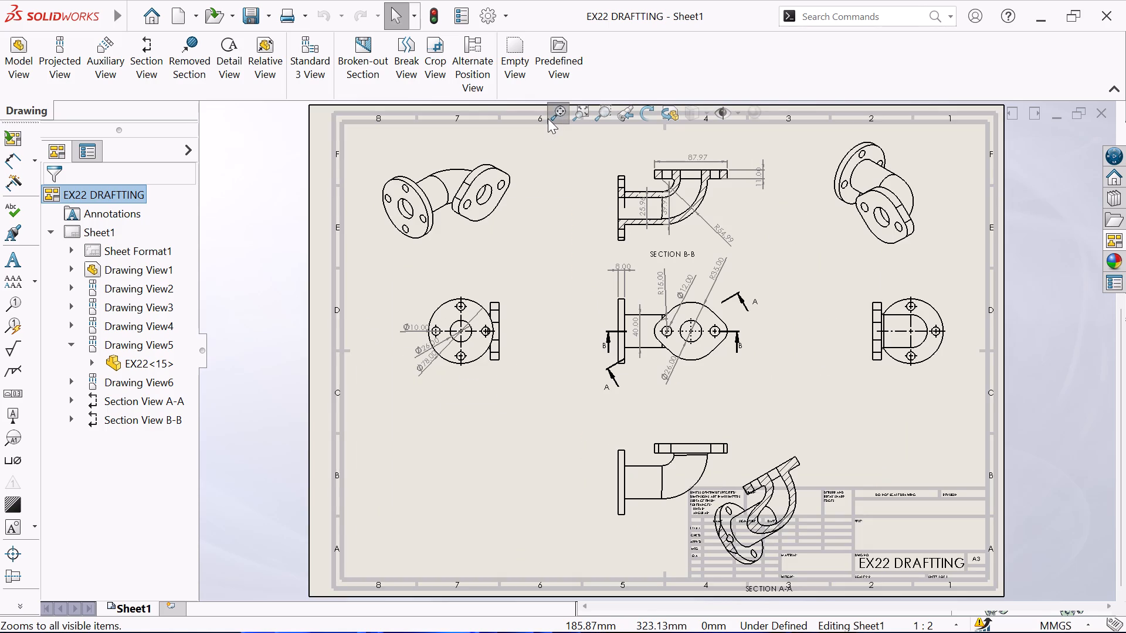
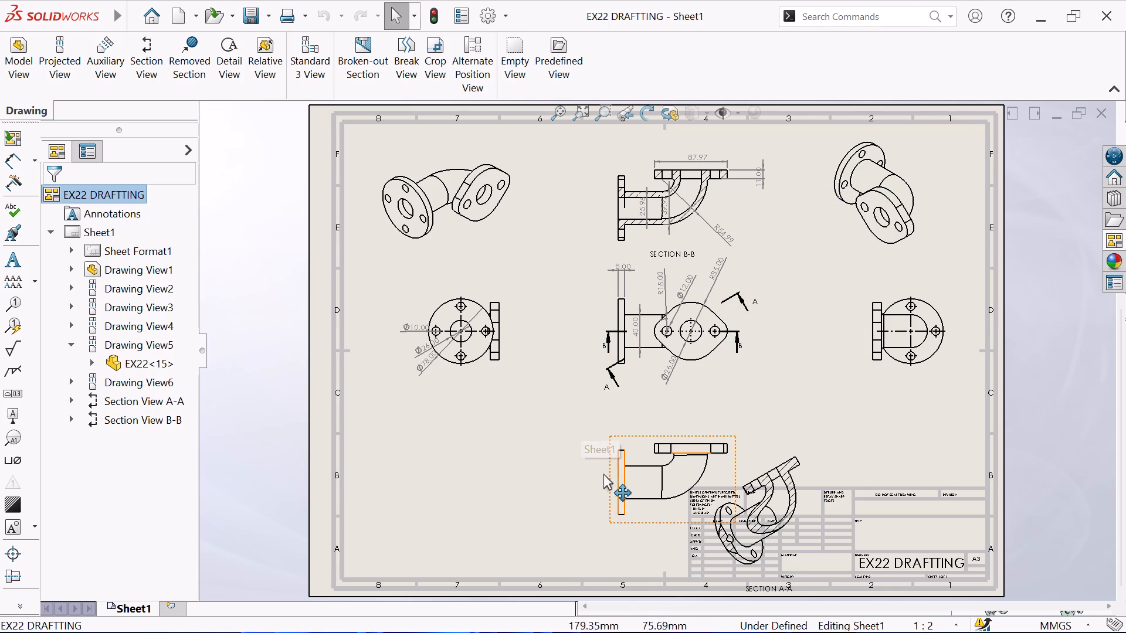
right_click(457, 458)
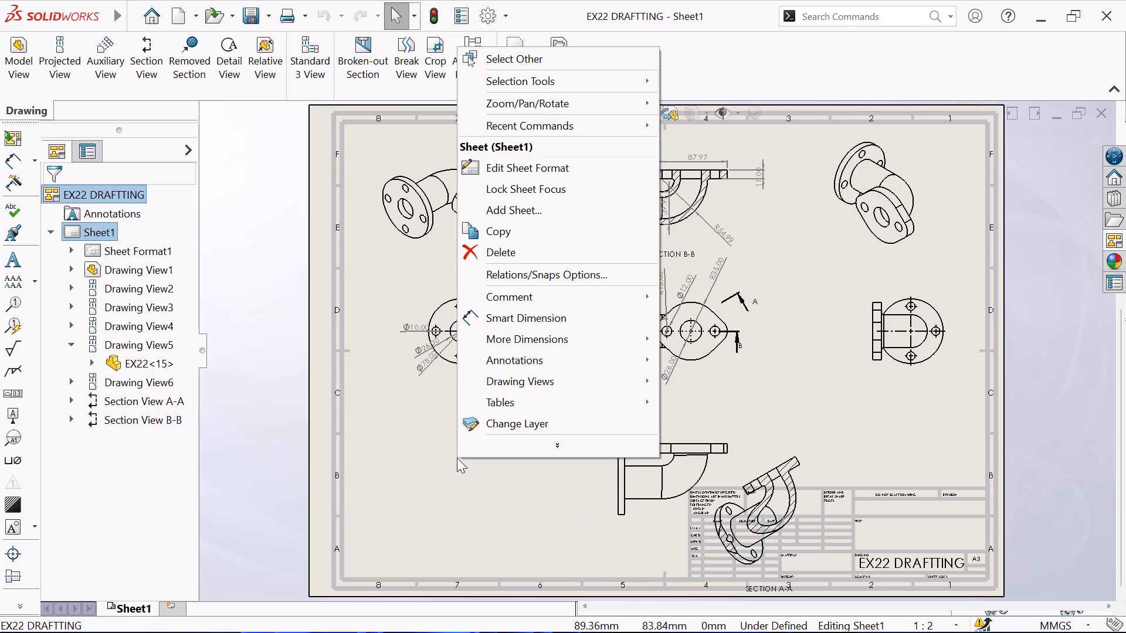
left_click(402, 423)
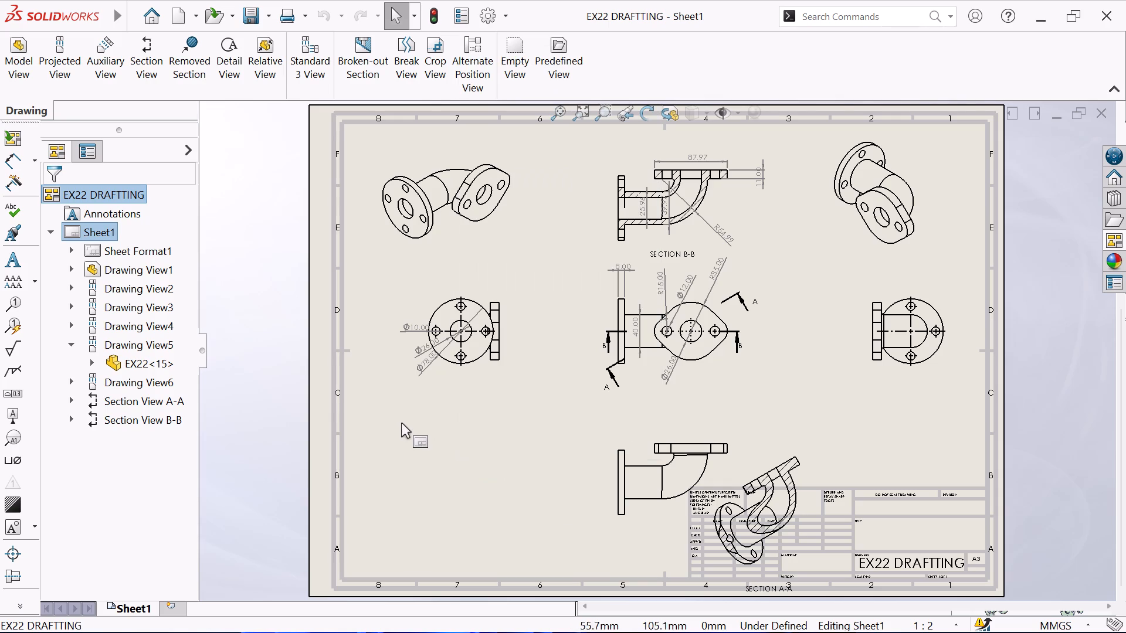
Review the whole A3 sheet, checking the layout of the projected views, dimensions and sections A-A and B-B.
scroll(778, 259, "up", 2)
scroll(787, 281, "down", 1)
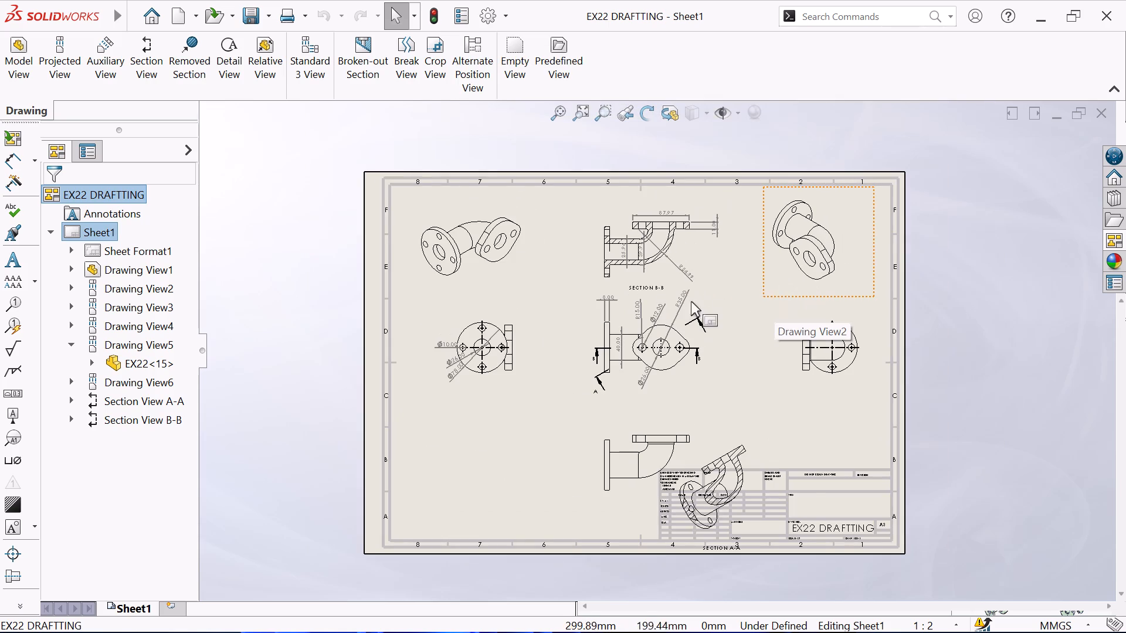
scroll(578, 344, "down", 1)
scroll(626, 321, "down", 1)
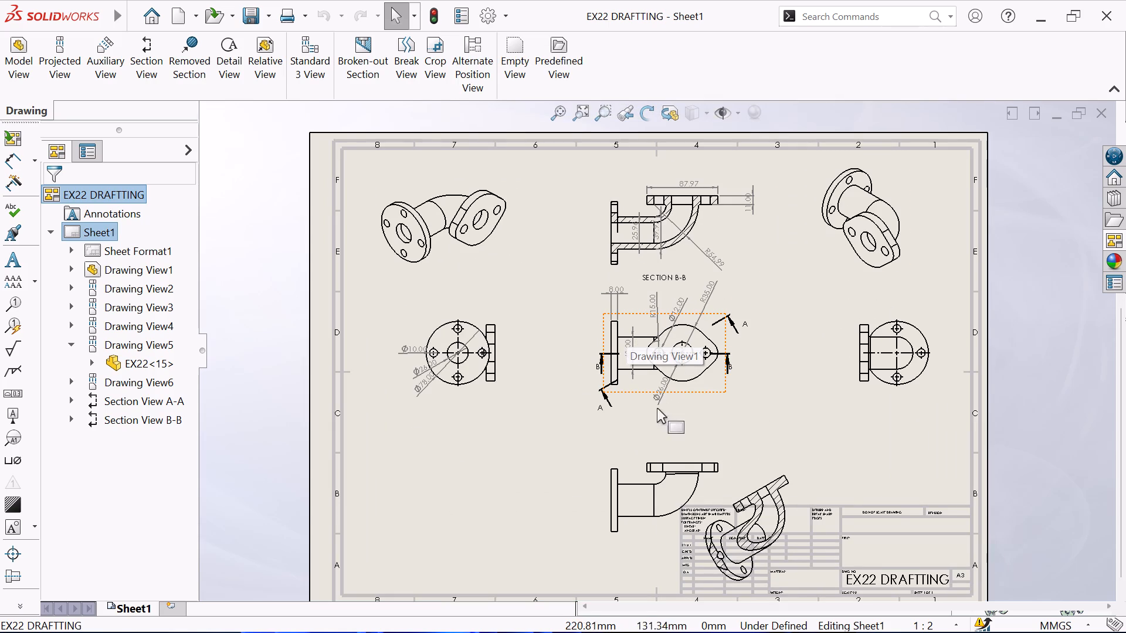
scroll(623, 476, "down", 1)
scroll(630, 474, "up", 1)
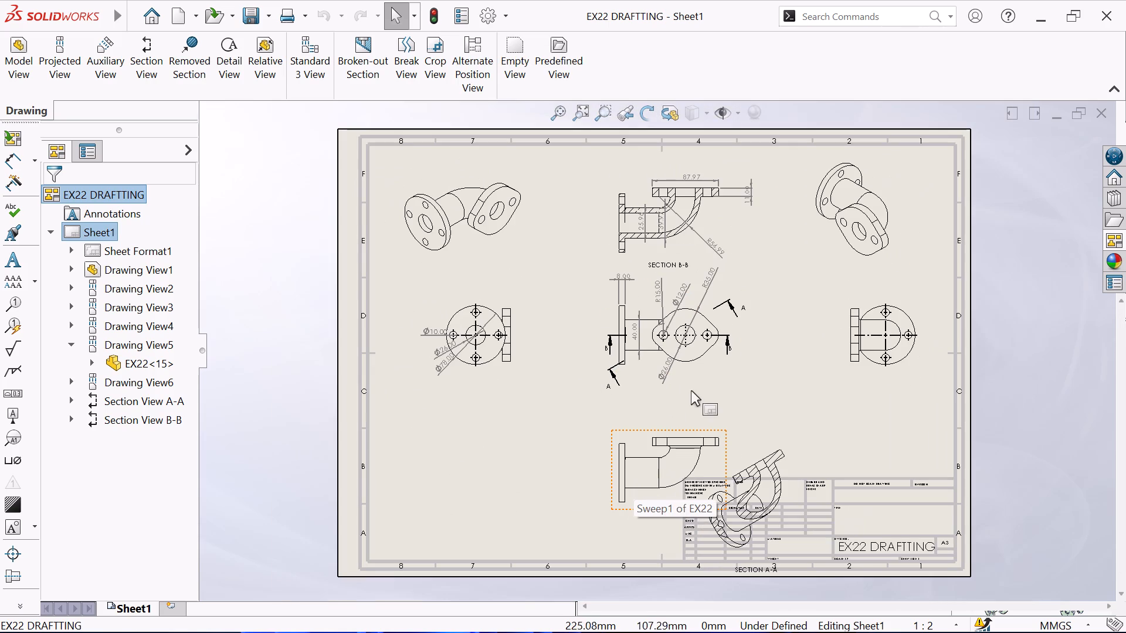
scroll(697, 369, "down", 1)
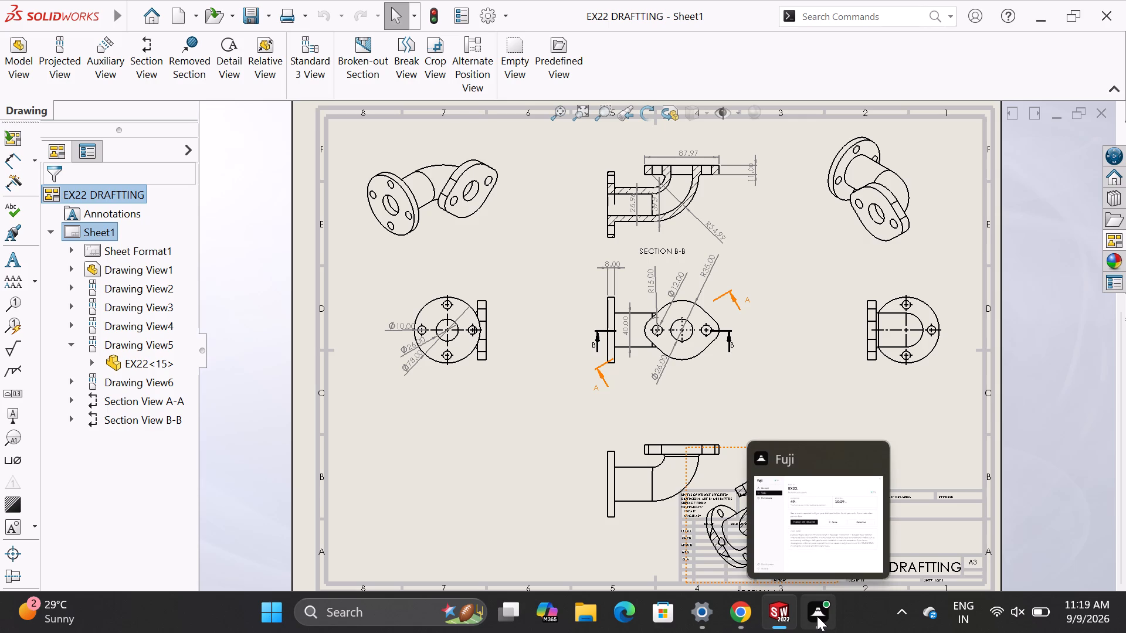
scroll(778, 328, "up", 3)
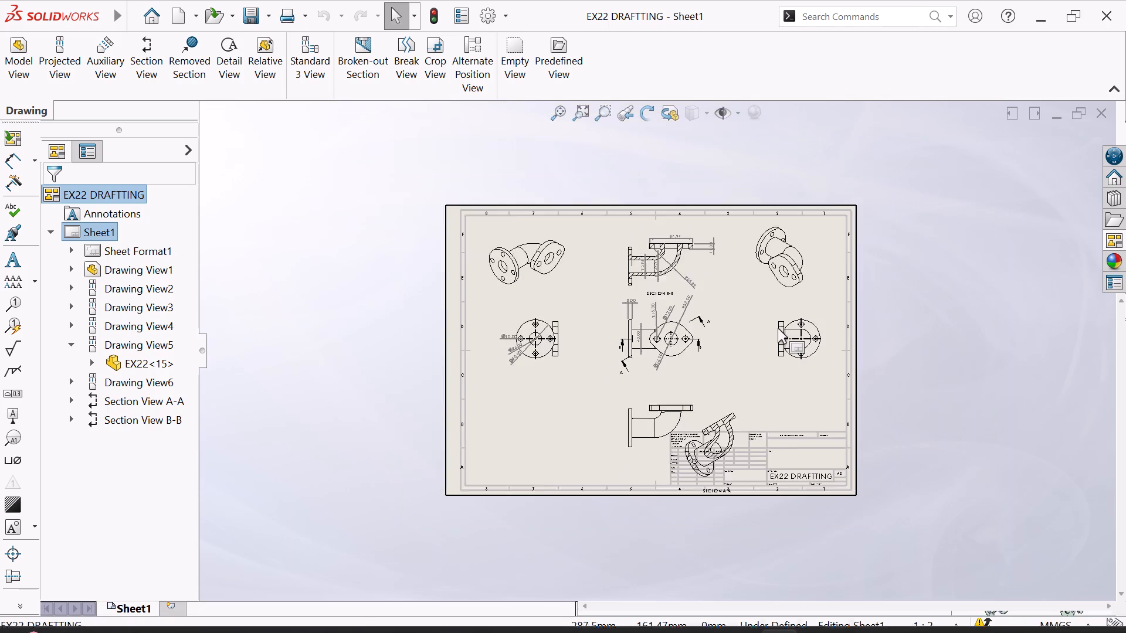
scroll(778, 328, "up", 2)
scroll(677, 361, "down", 2)
scroll(597, 285, "down", 2)
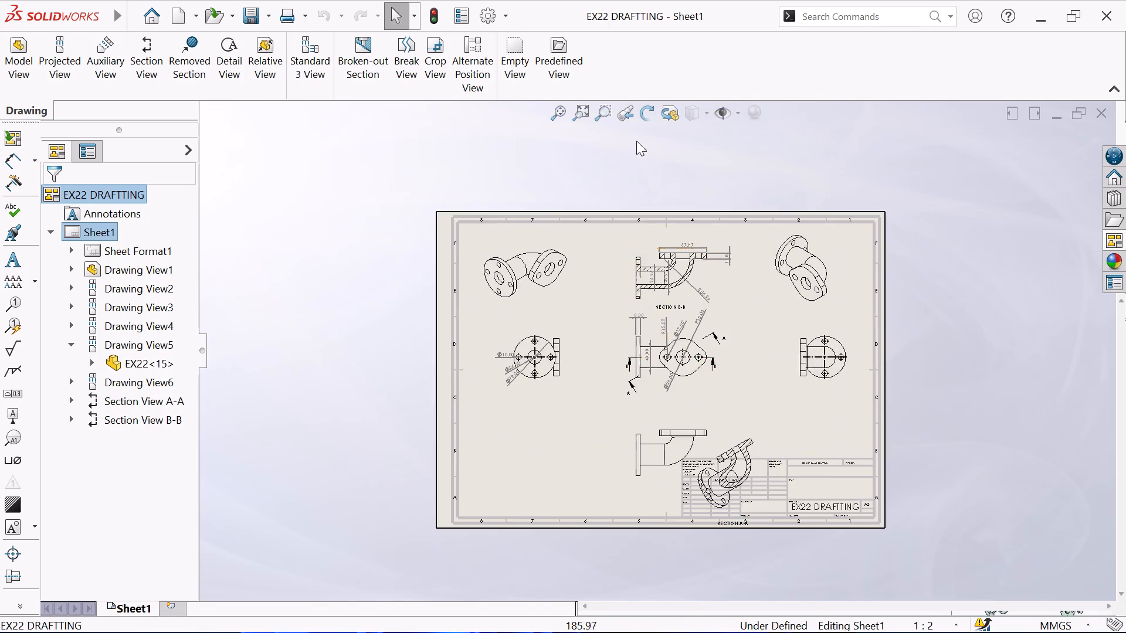
scroll(638, 131, "down", 2)
scroll(690, 491, "down", 1)
scroll(689, 452, "up", 4)
scroll(678, 494, "down", 1)
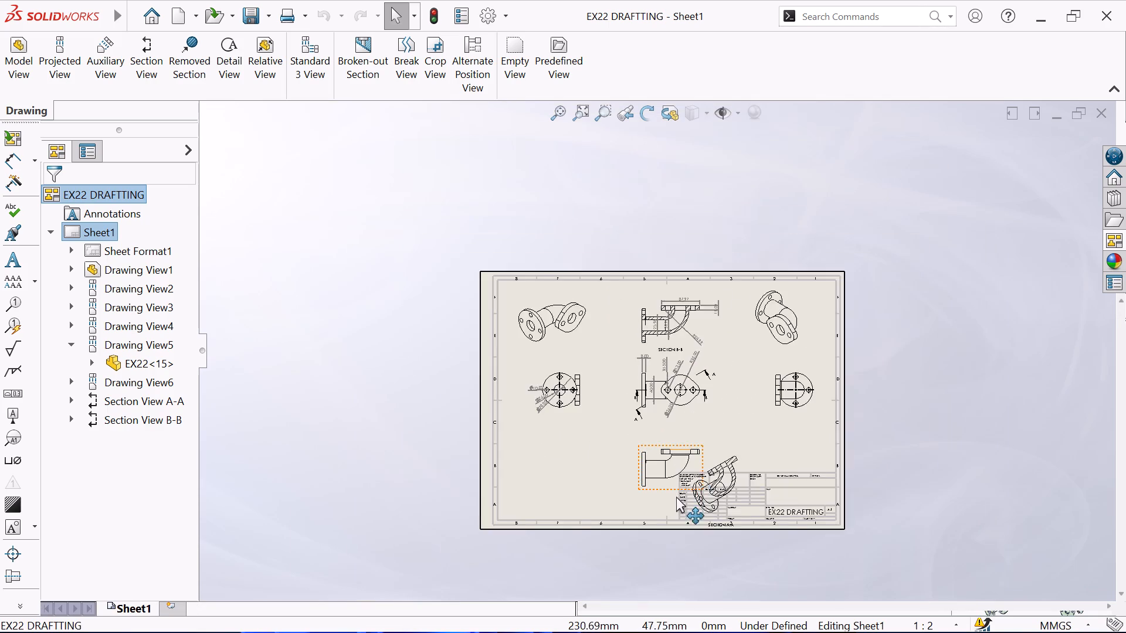
scroll(676, 496, "down", 1)
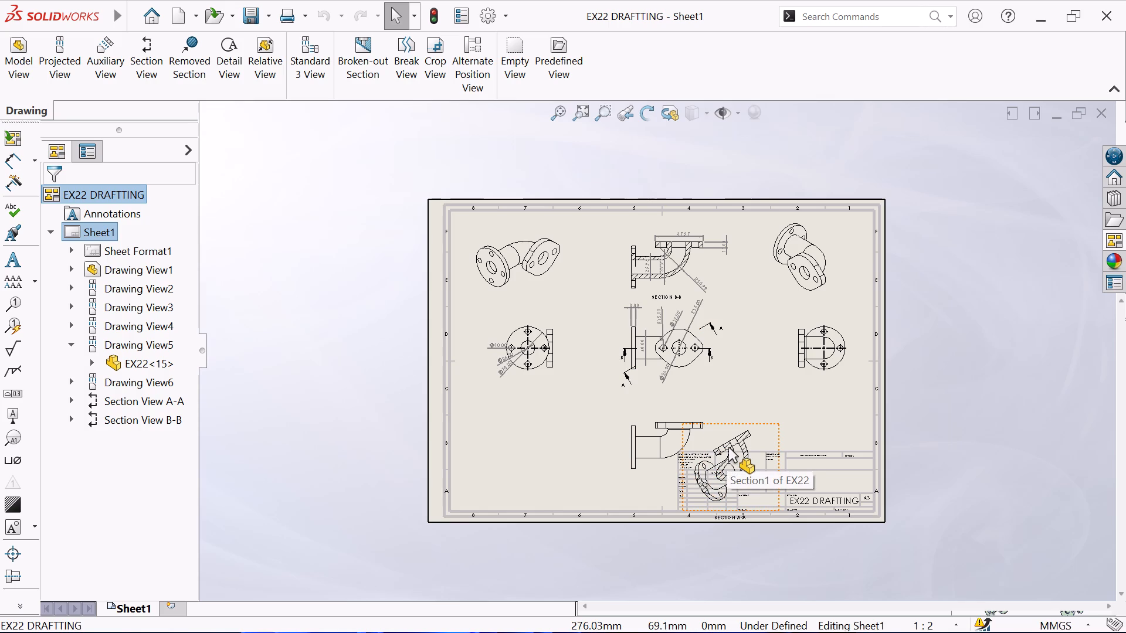
scroll(759, 441, "up", 1)
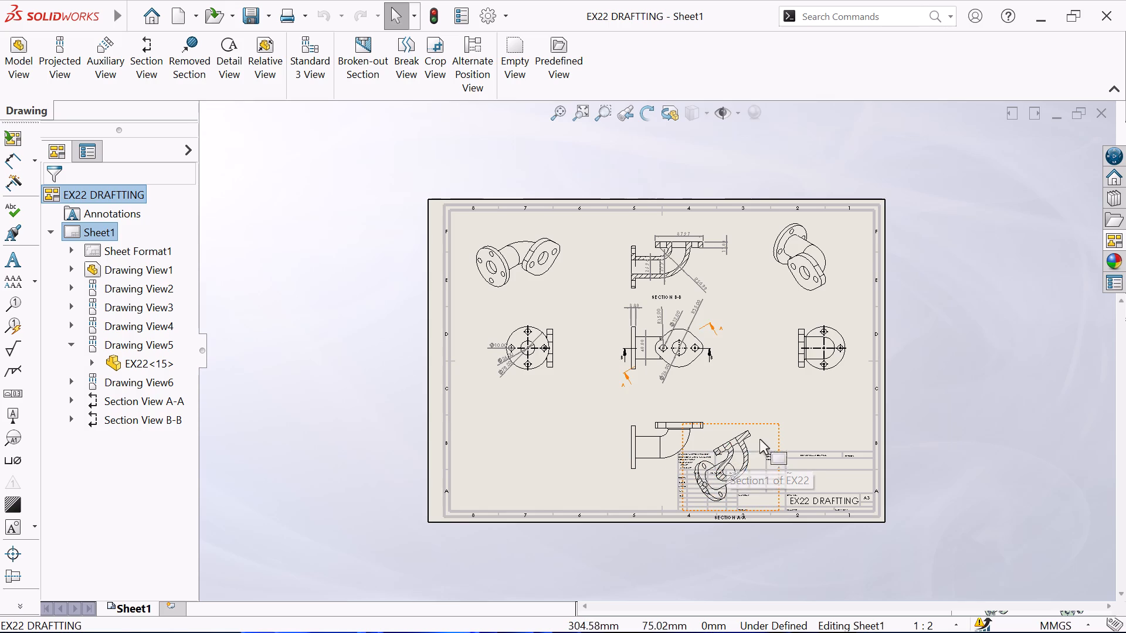
left_click(559, 110)
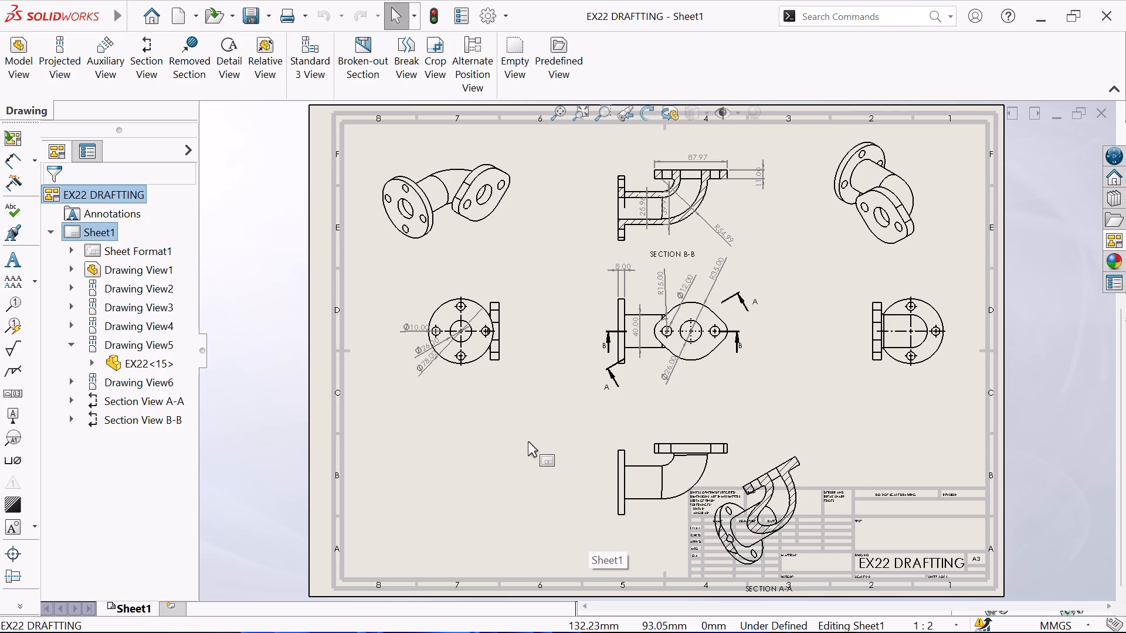
scroll(796, 307, "up", 1)
scroll(796, 307, "down", 1)
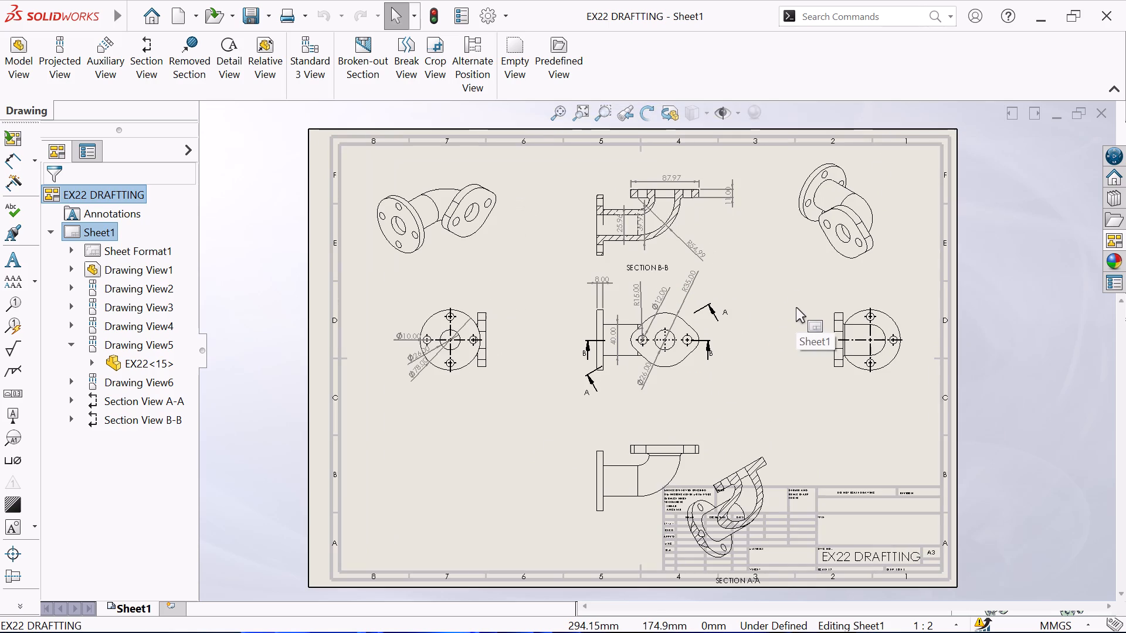
scroll(713, 257, "down", 1)
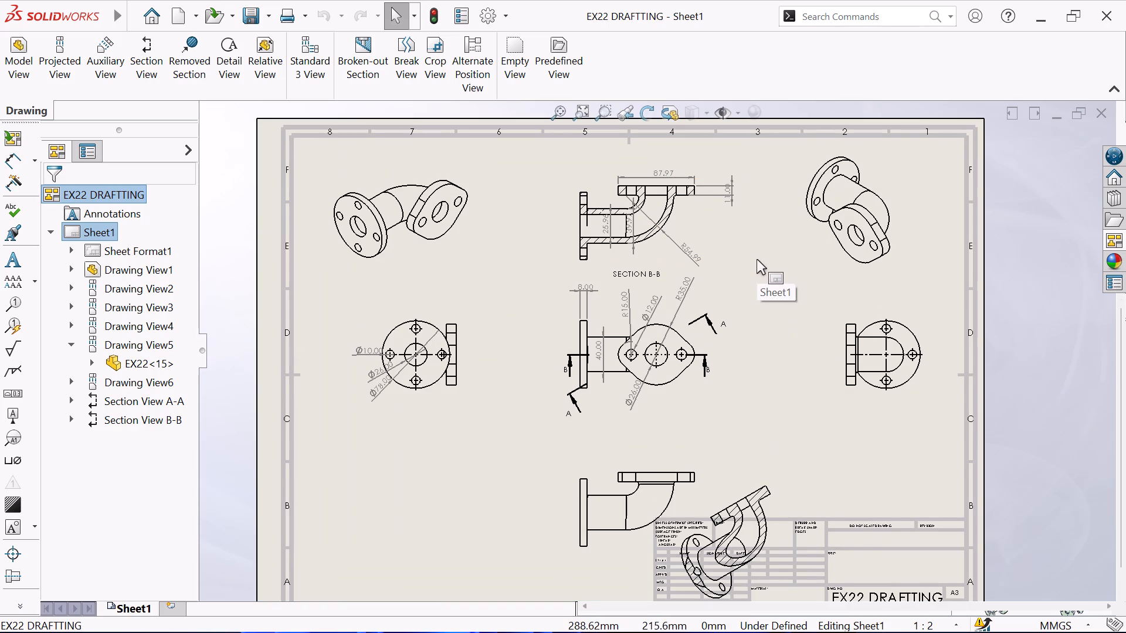
scroll(757, 259, "up", 1)
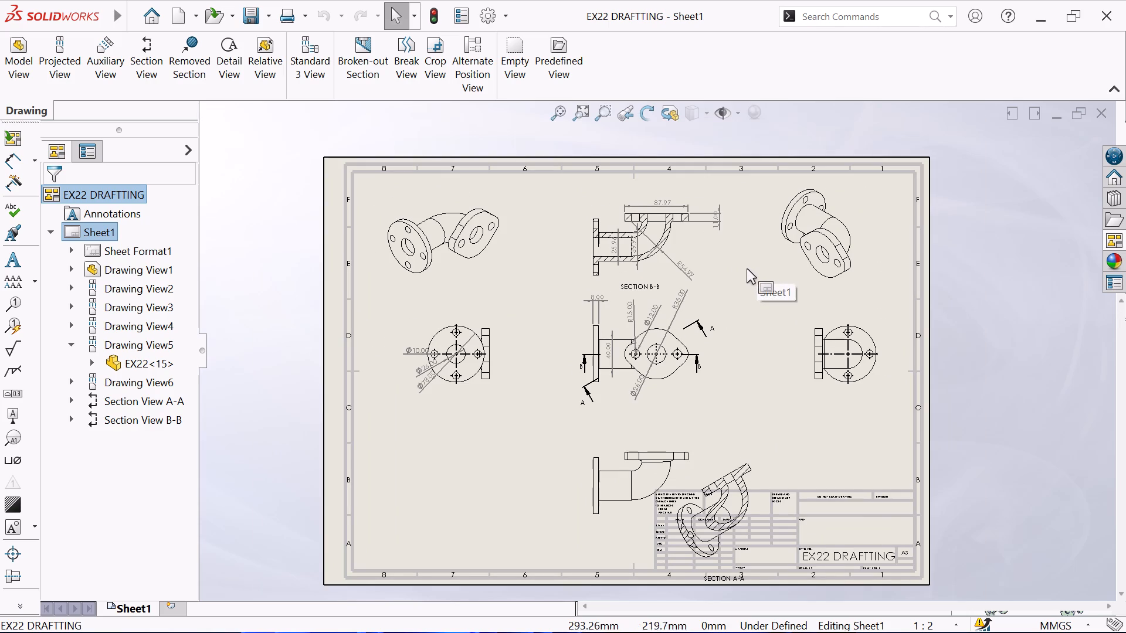
left_click(559, 113)
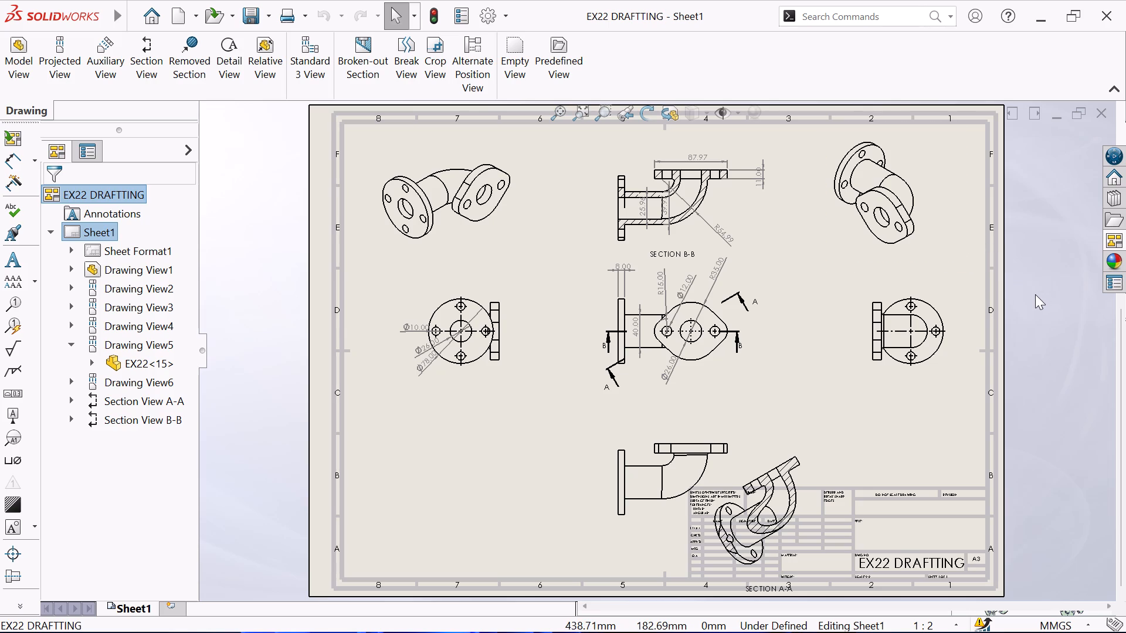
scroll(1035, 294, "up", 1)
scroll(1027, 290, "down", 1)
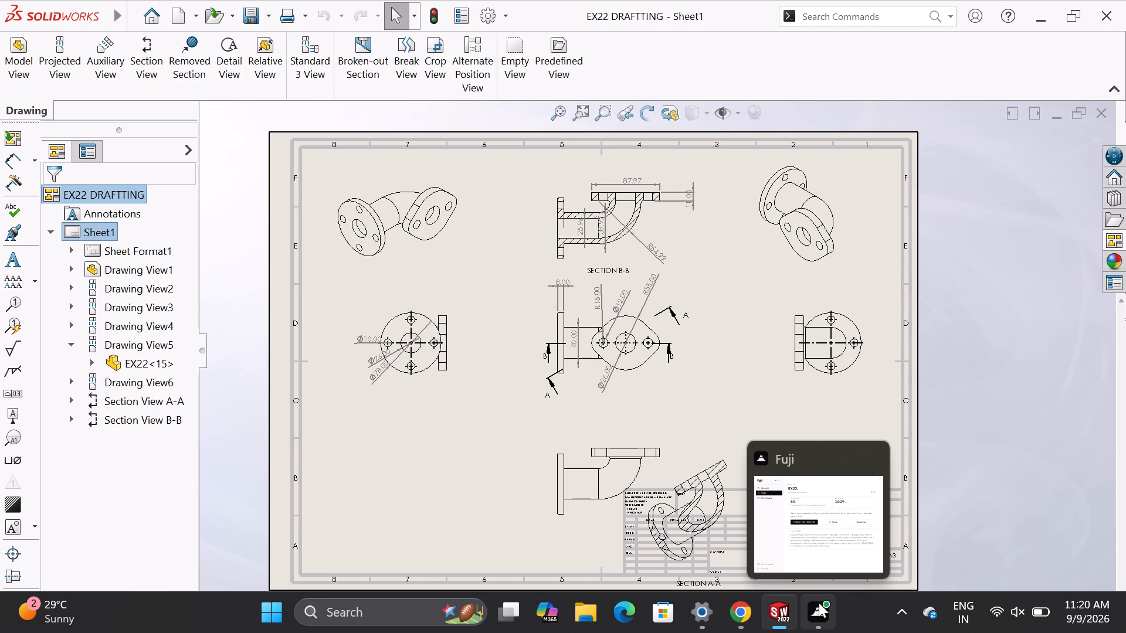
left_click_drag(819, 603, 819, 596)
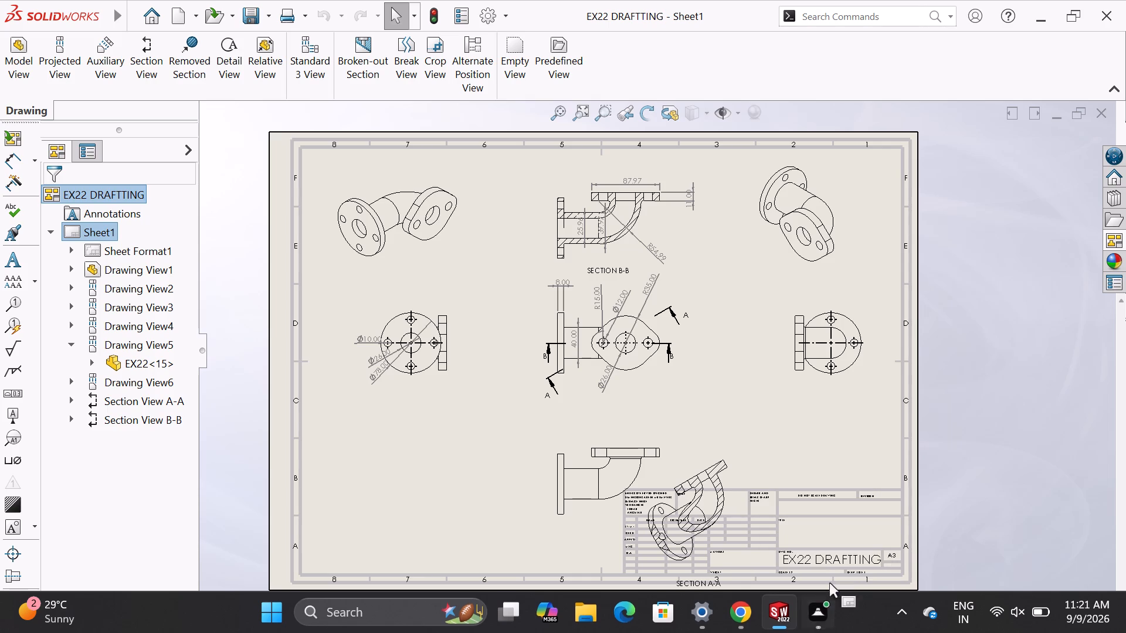